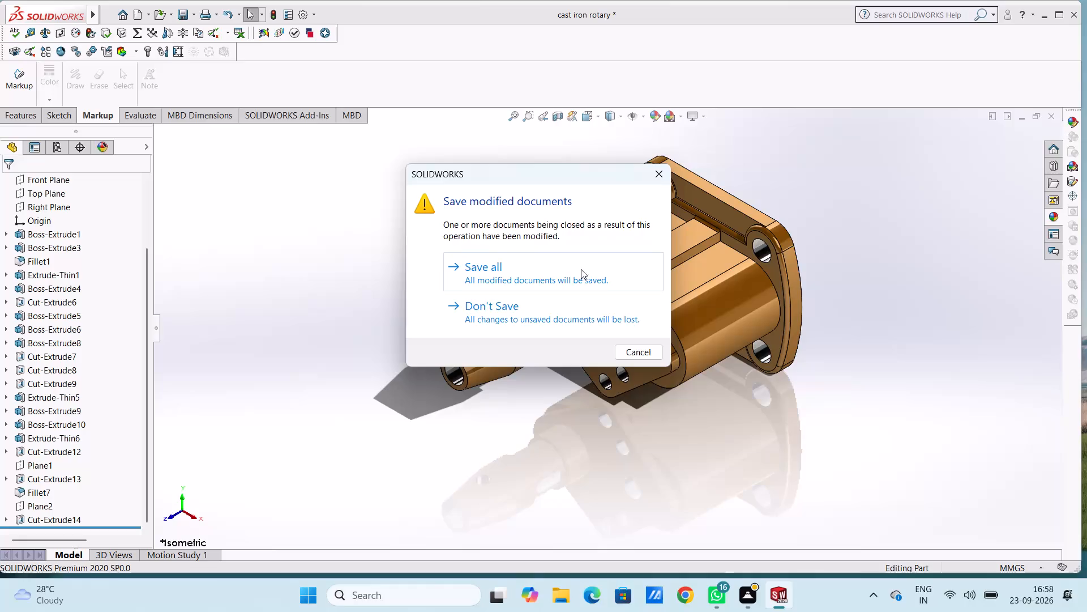
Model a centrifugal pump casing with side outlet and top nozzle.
Save all modified documents as the cast iron rotary part closes.
{"action": "left_click", "coordinate": [519, 274]}
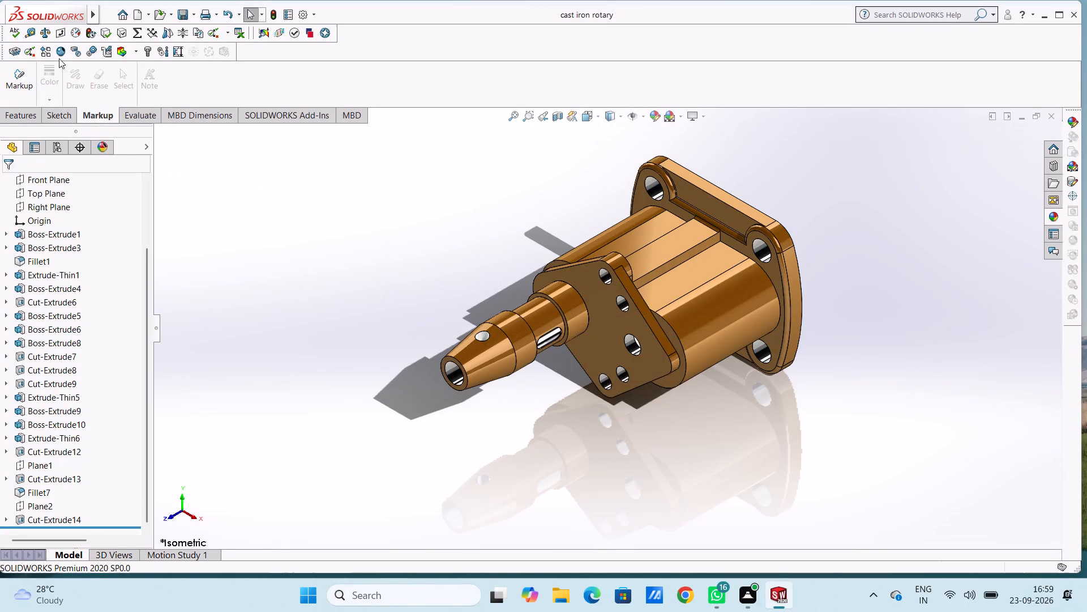
Create a new part document.
{"action": "left_click", "coordinate": [135, 18]}
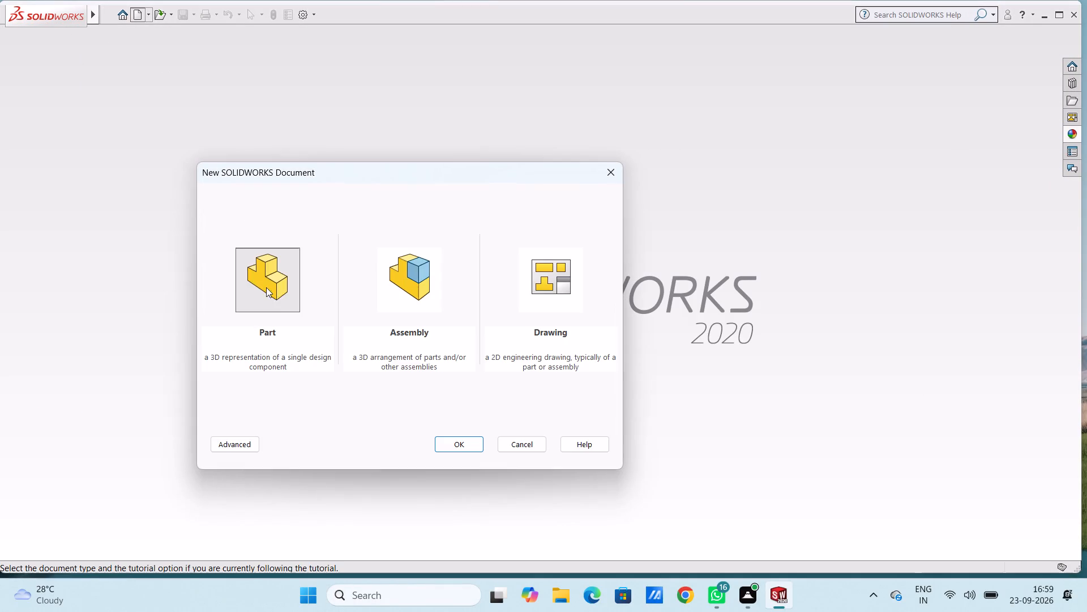
{"action": "left_click", "coordinate": [457, 444]}
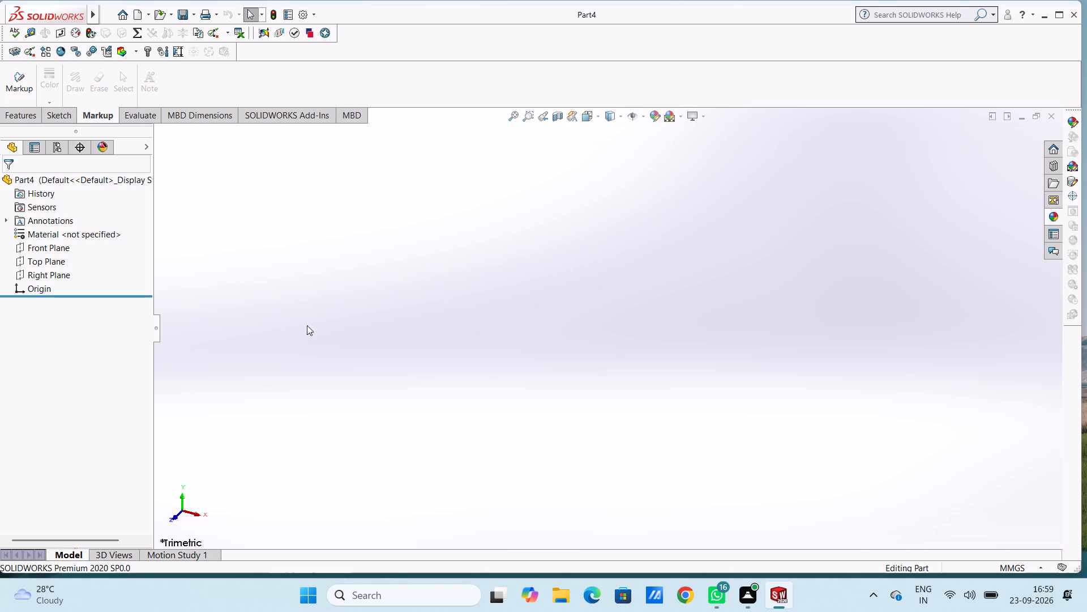
On the Front Plane, sketch a circle of radius 40 mm centred on the origin.
{"action": "left_click", "coordinate": [55, 249]}
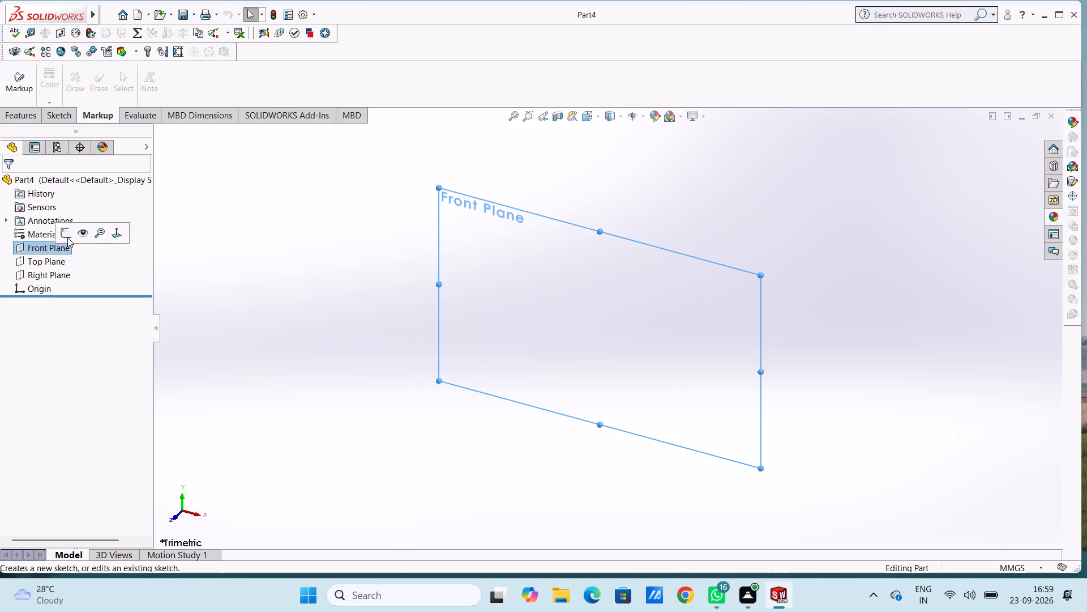
{"action": "left_click", "coordinate": [67, 233]}
{"action": "left_click", "coordinate": [268, 273]}
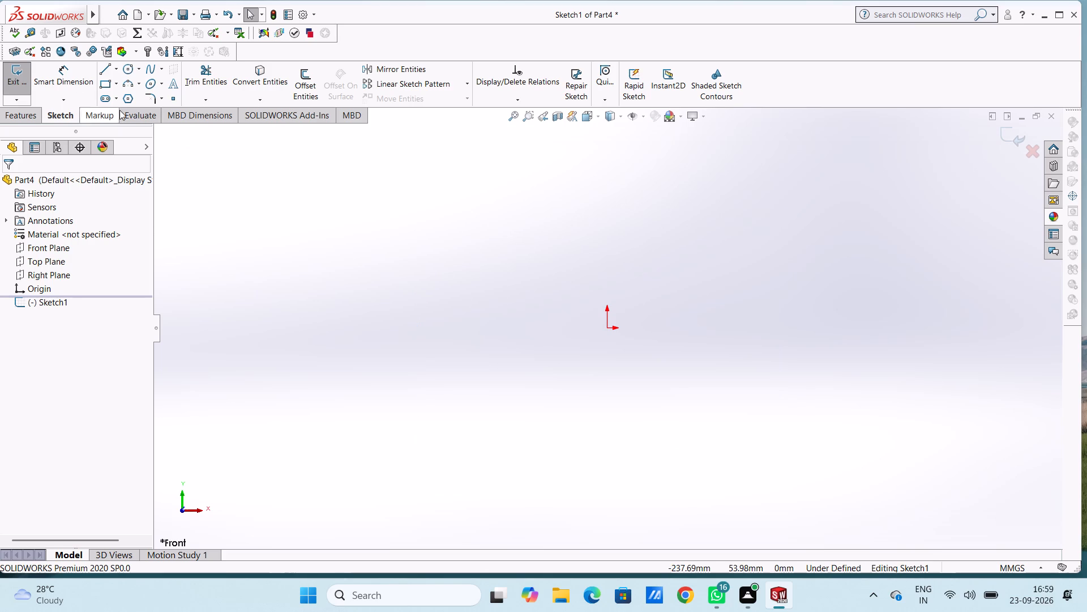
{"action": "left_click", "coordinate": [127, 67]}
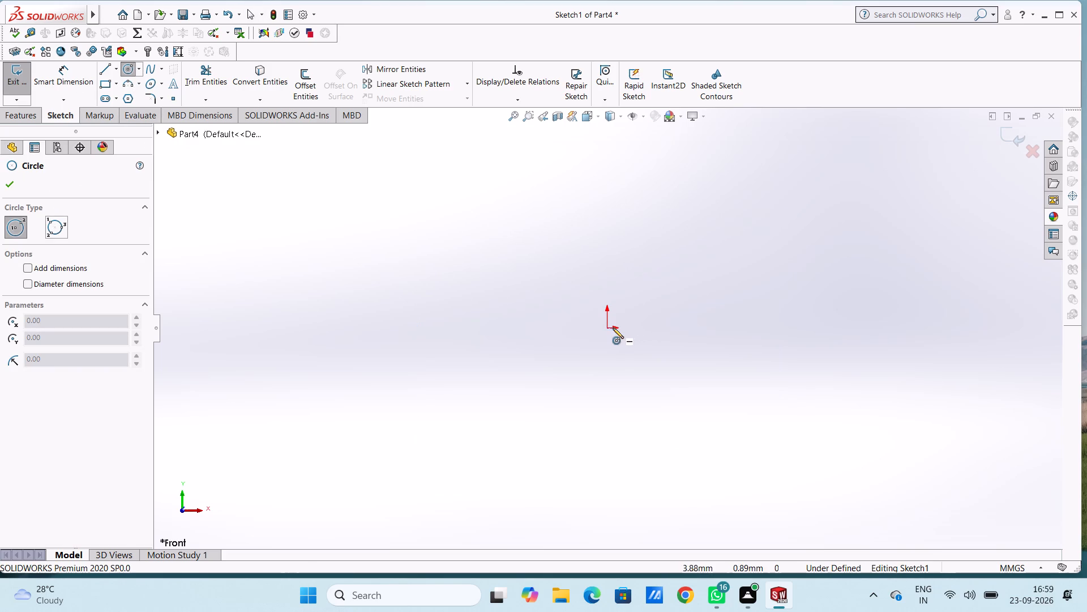
{"action": "left_click", "coordinate": [606, 329]}
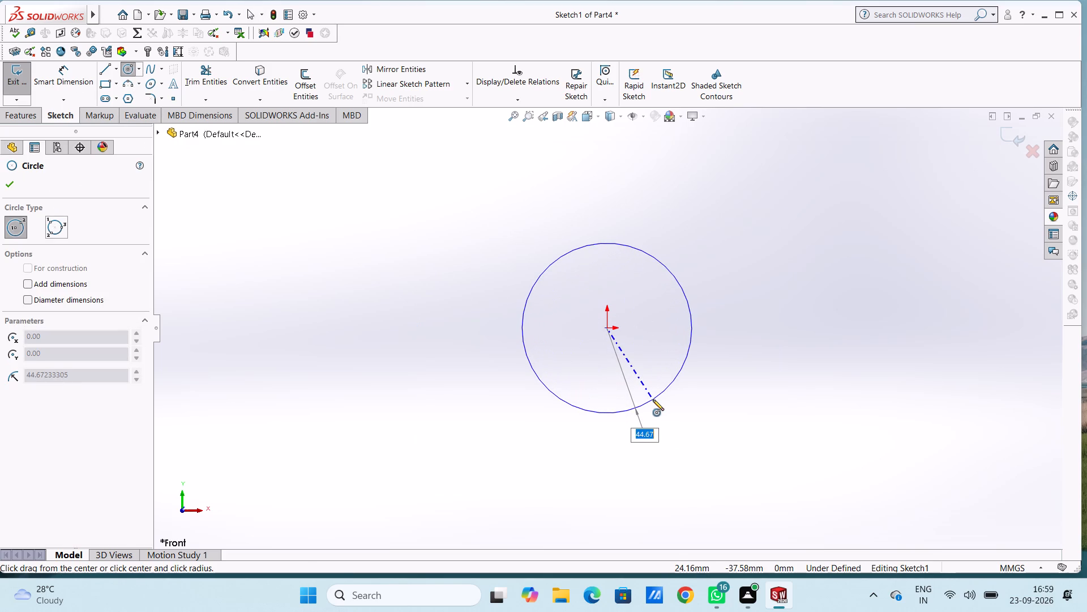
{"action": "type", "text": "40"}
{"action": "key", "text": "Return"}
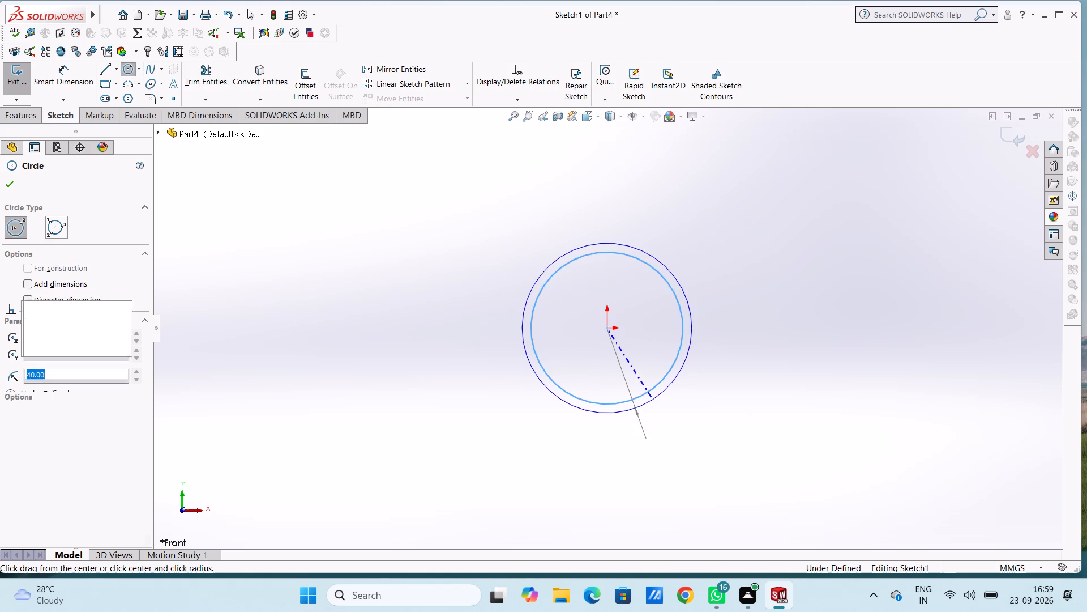
Dimension the circle's diameter at 80 mm.
{"action": "left_click", "coordinate": [76, 85]}
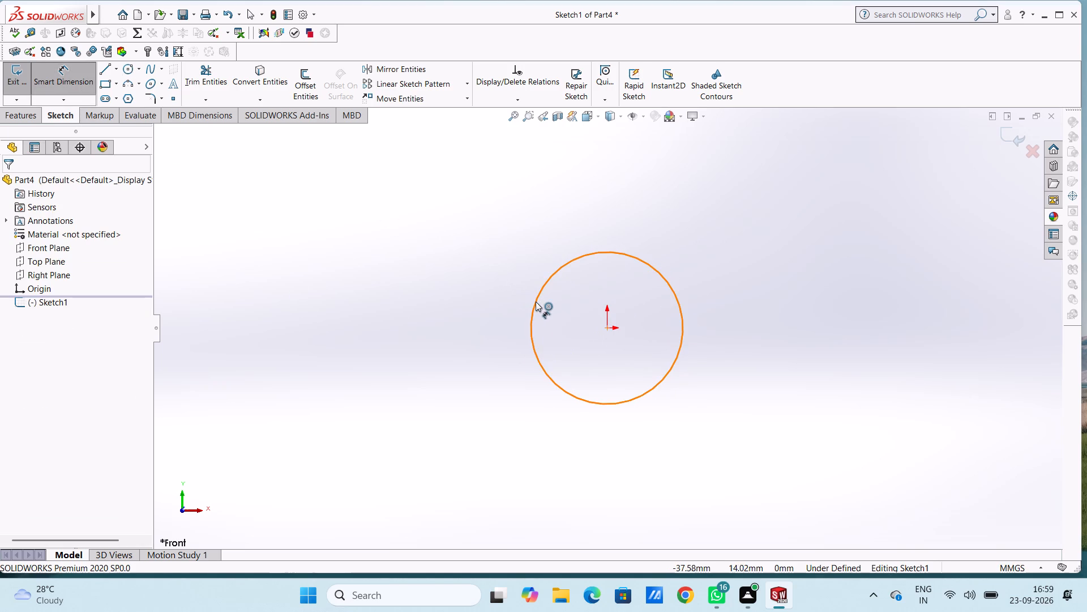
{"action": "left_click", "coordinate": [536, 301]}
{"action": "left_click", "coordinate": [467, 230]}
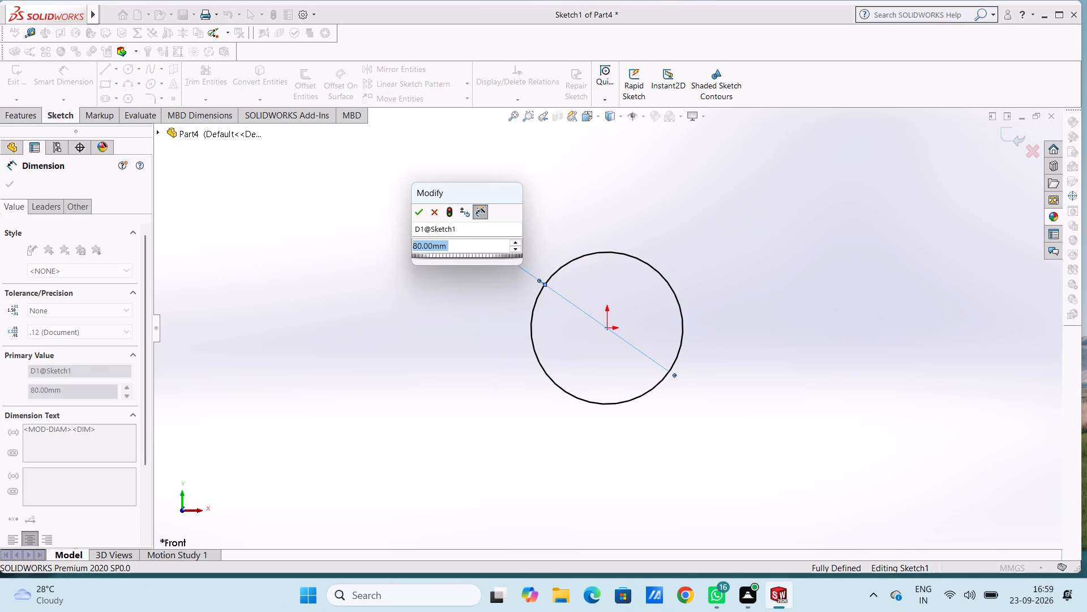
{"action": "left_click", "coordinate": [412, 217]}
{"action": "left_click", "coordinate": [403, 217]}
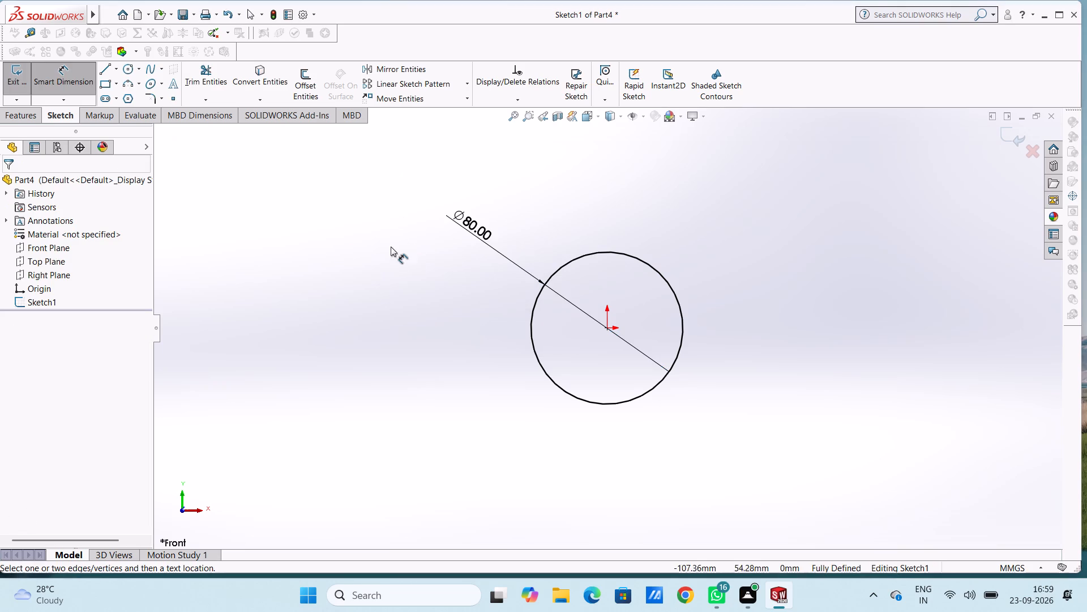
Extrude the circle into a disc with a blind depth of 3 mm.
{"action": "left_click", "coordinate": [6, 115]}
{"action": "left_click", "coordinate": [14, 82]}
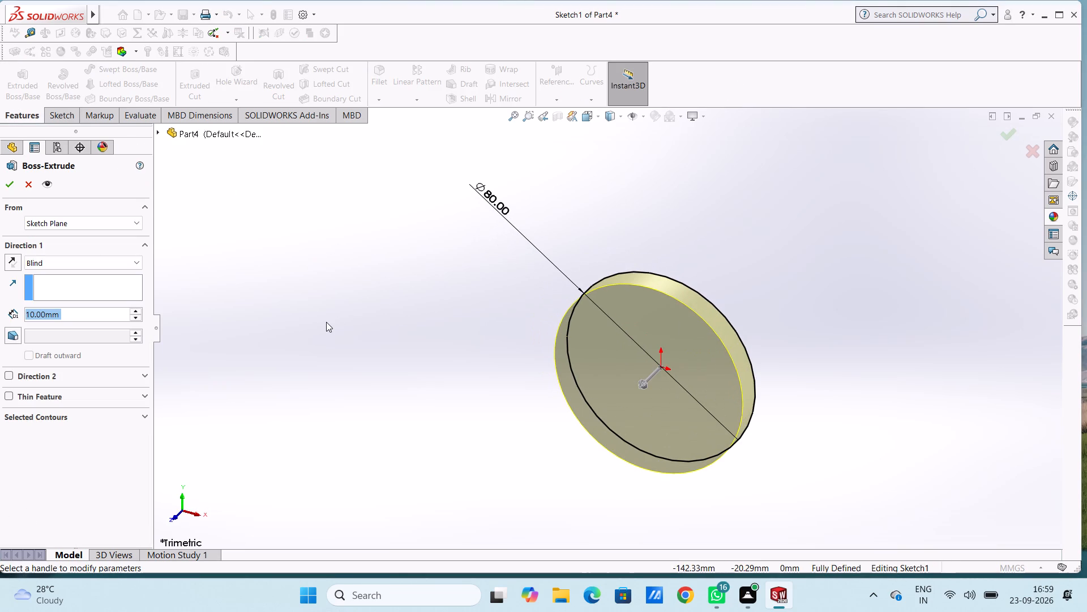
{"action": "key", "text": "3"}
{"action": "key", "text": "Return"}
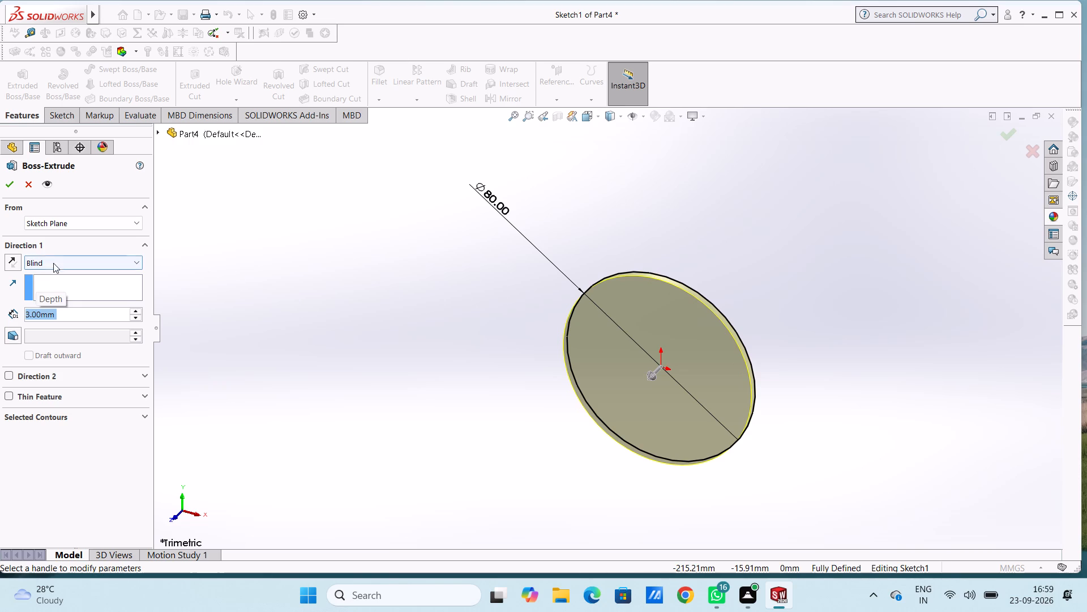
{"action": "left_click", "coordinate": [10, 187]}
{"action": "left_click", "coordinate": [193, 333]}
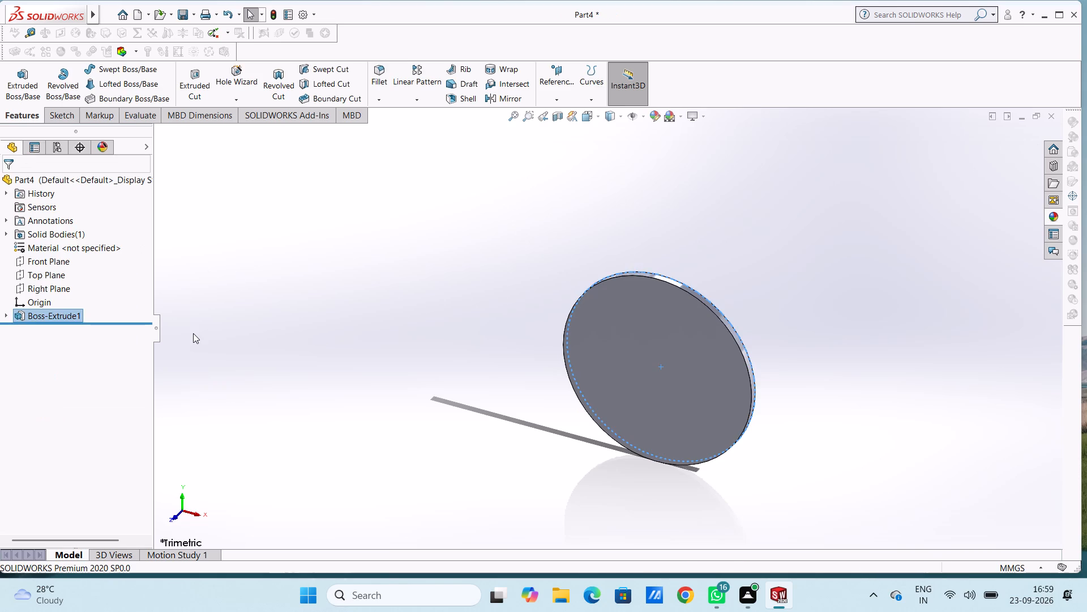
On the disc's front face, sketch a circle of radius 40 mm centred on the origin and matching the disc's edge.
{"action": "key", "text": "ctrl+1"}
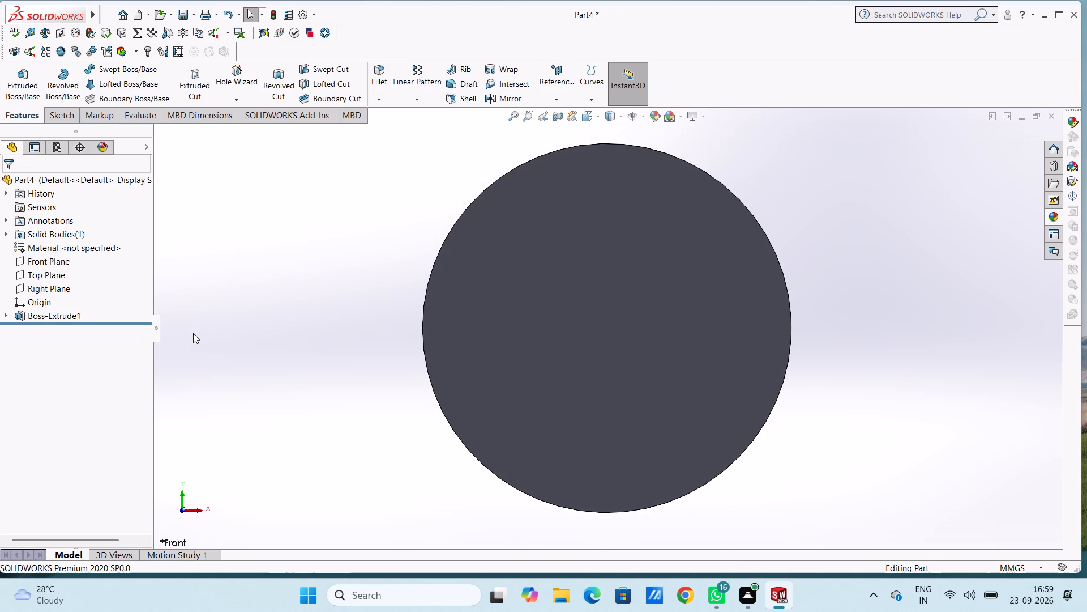
{"action": "left_click", "coordinate": [576, 280]}
{"action": "scroll", "coordinate": [576, 279], "scroll_direction": "up", "scroll_amount": 2}
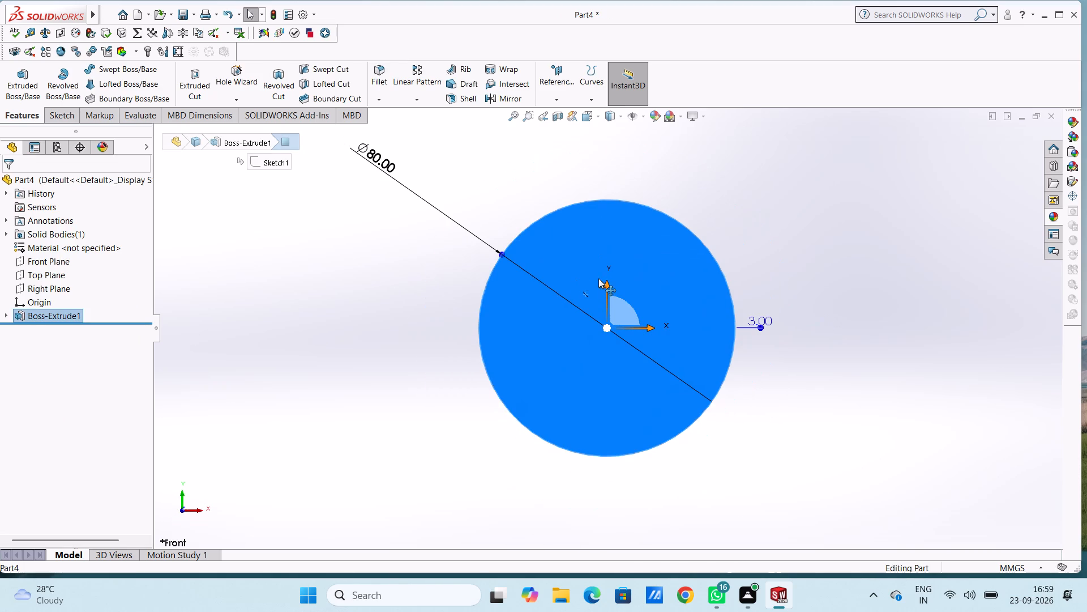
{"action": "left_click", "coordinate": [729, 221]}
{"action": "left_click", "coordinate": [670, 274]}
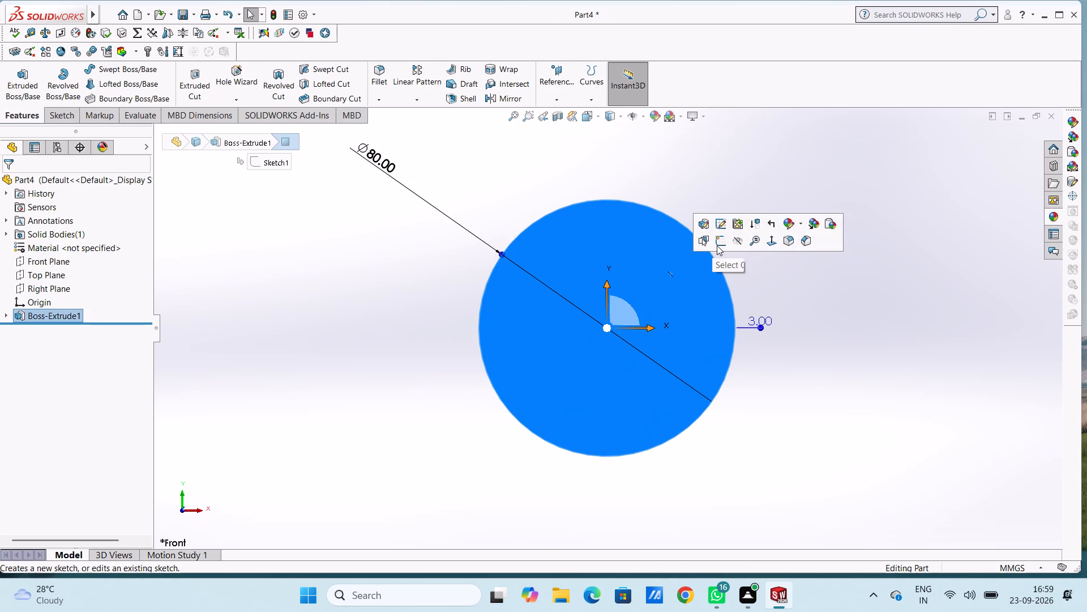
{"action": "left_click", "coordinate": [717, 241]}
{"action": "left_click", "coordinate": [700, 194]}
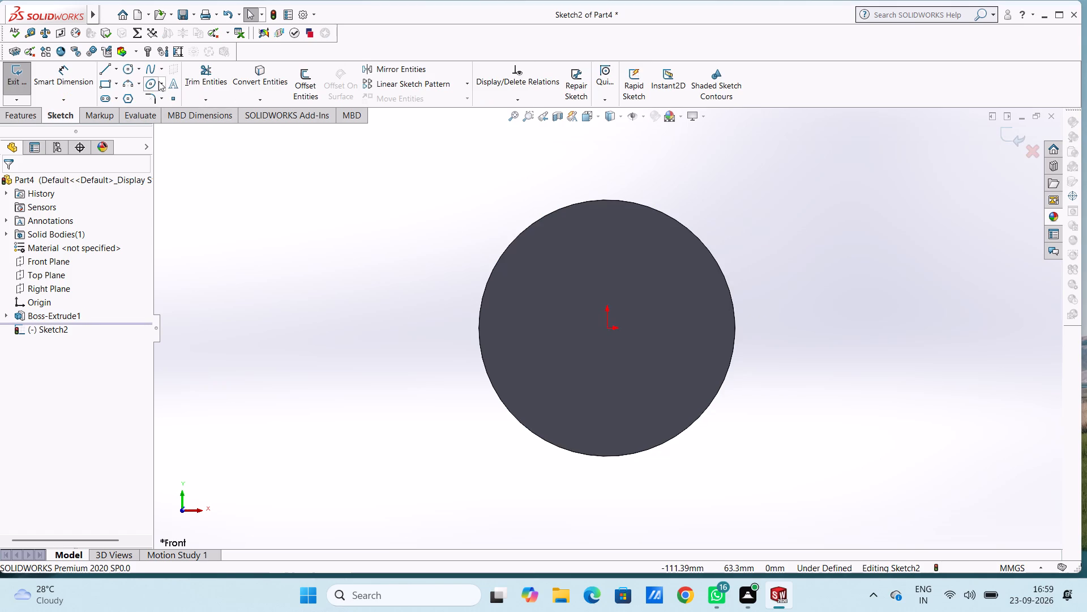
{"action": "left_click", "coordinate": [128, 66]}
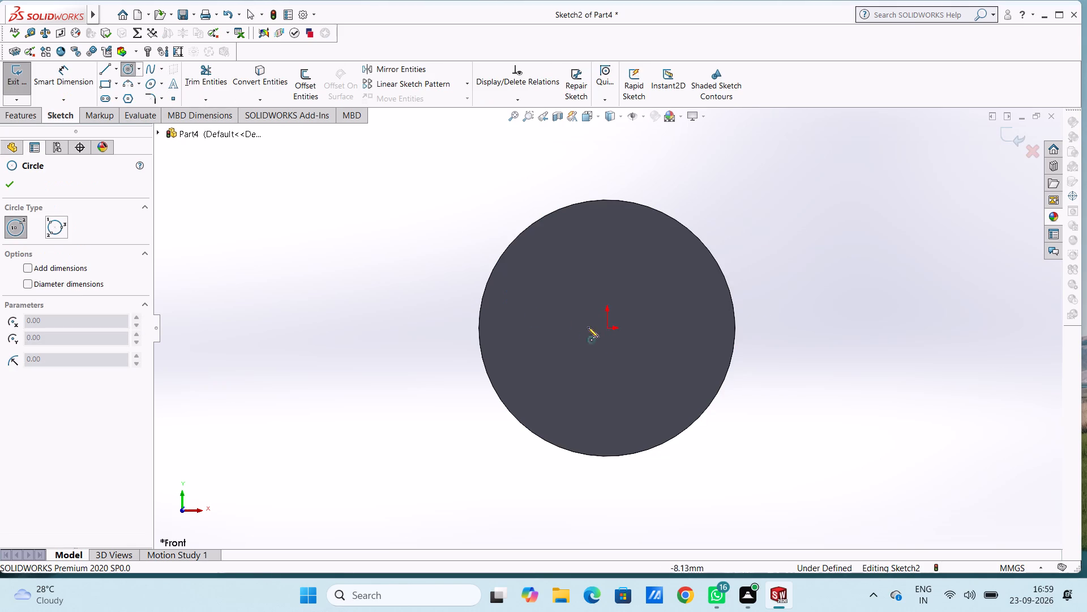
{"action": "left_click", "coordinate": [609, 330]}
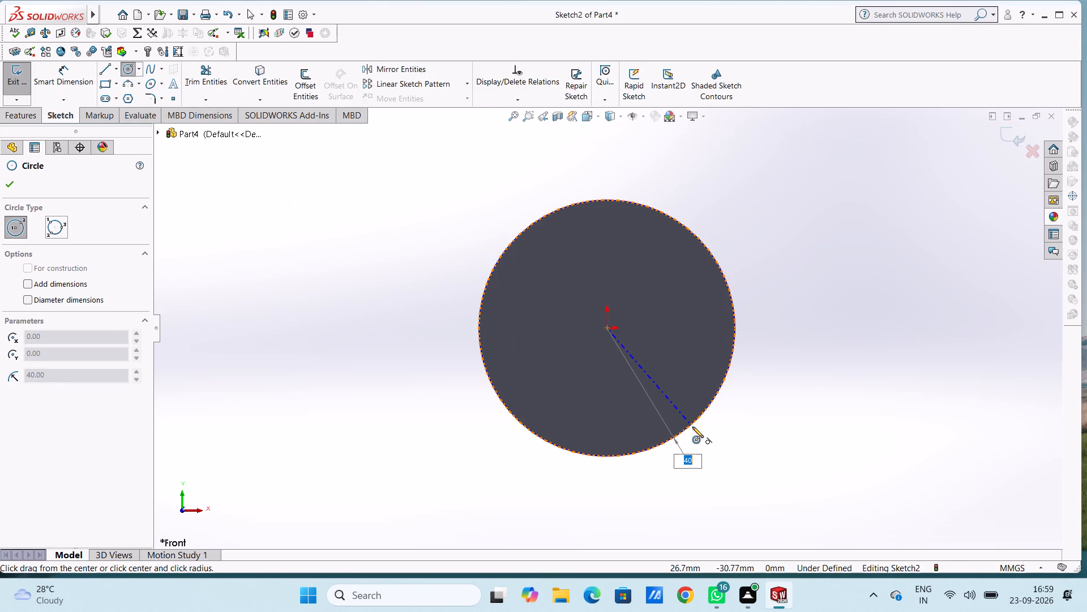
{"action": "left_click", "coordinate": [692, 427]}
{"action": "key", "text": "Escape"}
{"action": "key", "text": "Escape"}
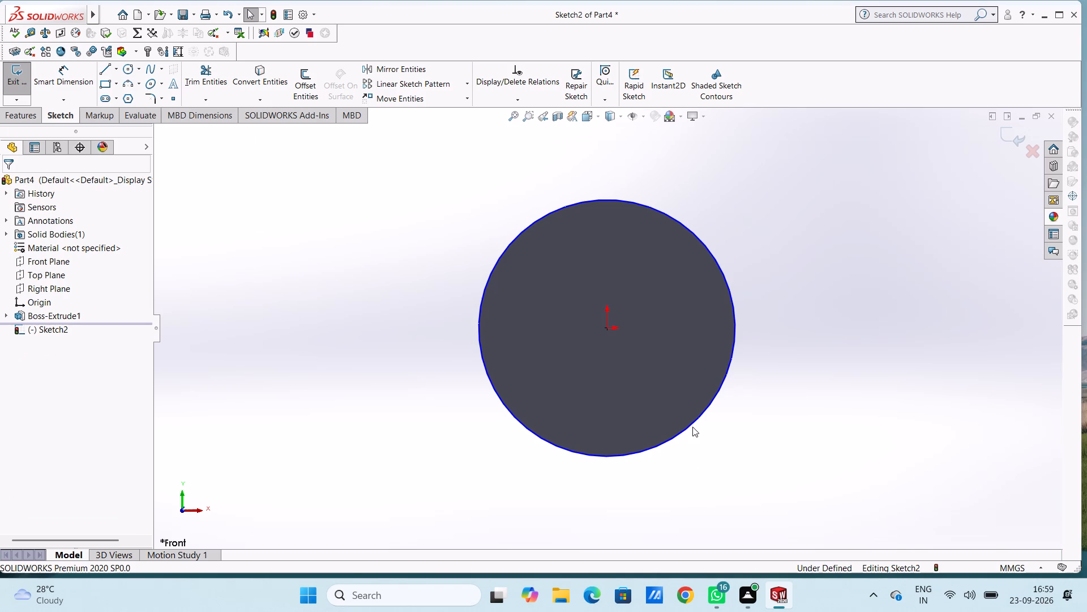
Dimension the new circle's diameter at 80 mm.
{"action": "scroll", "coordinate": [692, 427], "scroll_direction": "up", "scroll_amount": 2}
{"action": "left_click", "coordinate": [68, 86]}
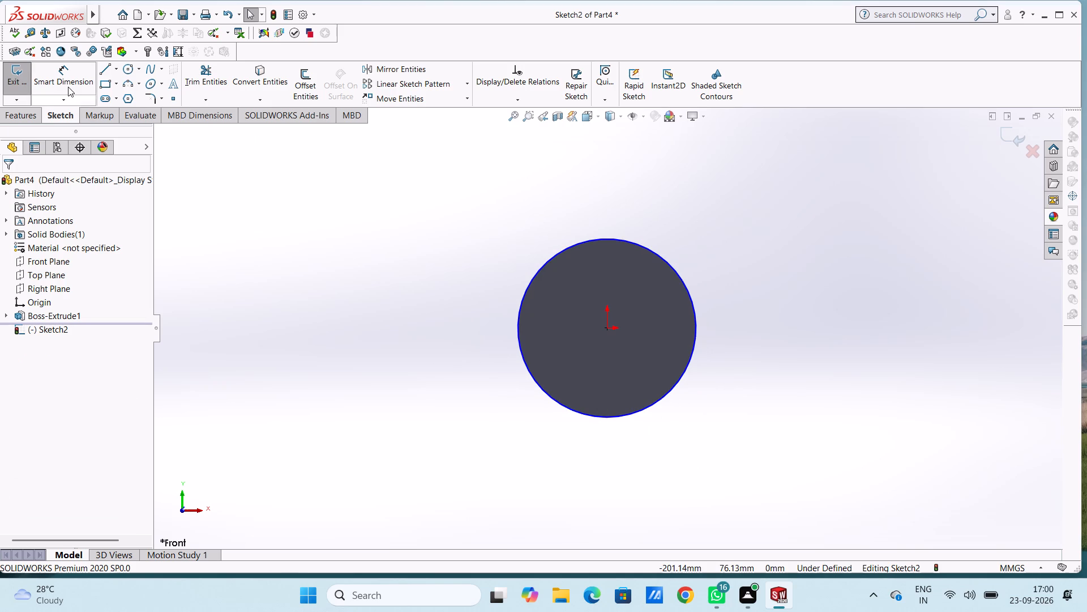
{"action": "left_click", "coordinate": [529, 286]}
{"action": "left_click", "coordinate": [470, 194]}
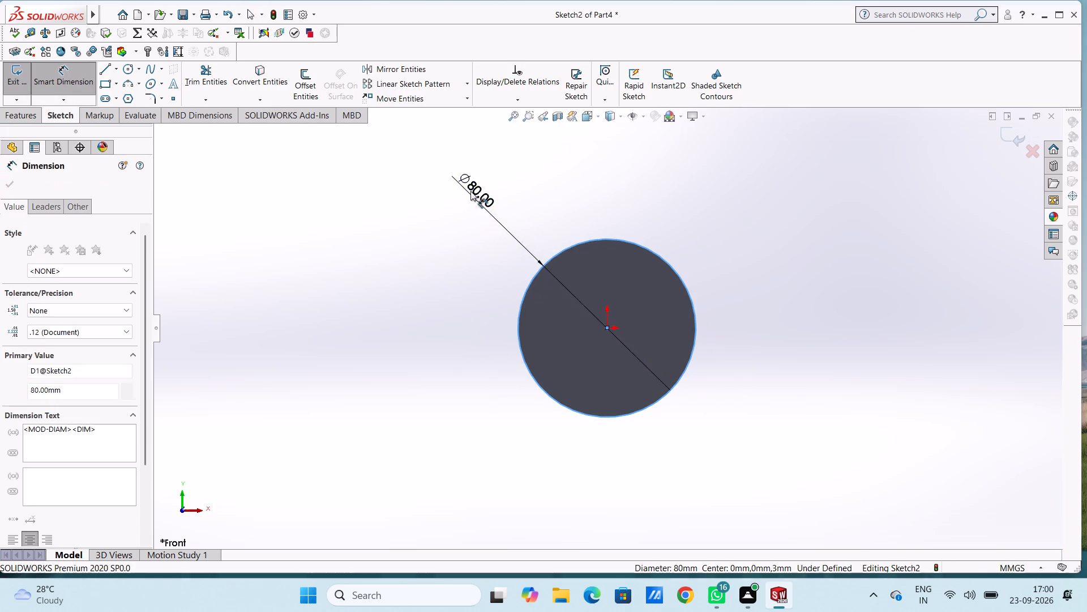
{"action": "left_click", "coordinate": [418, 176]}
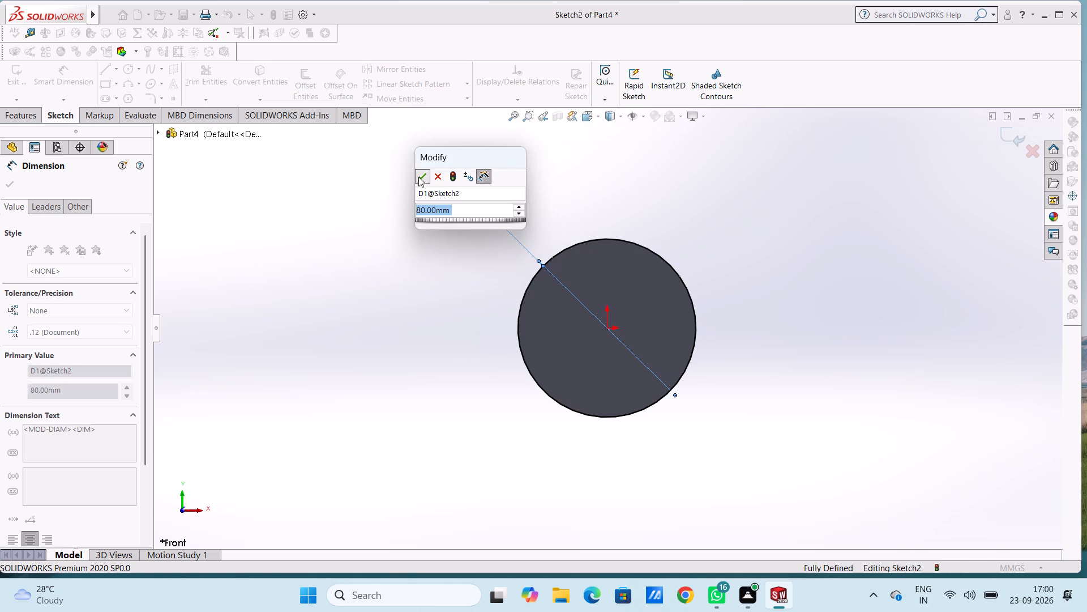
{"action": "left_click", "coordinate": [391, 211]}
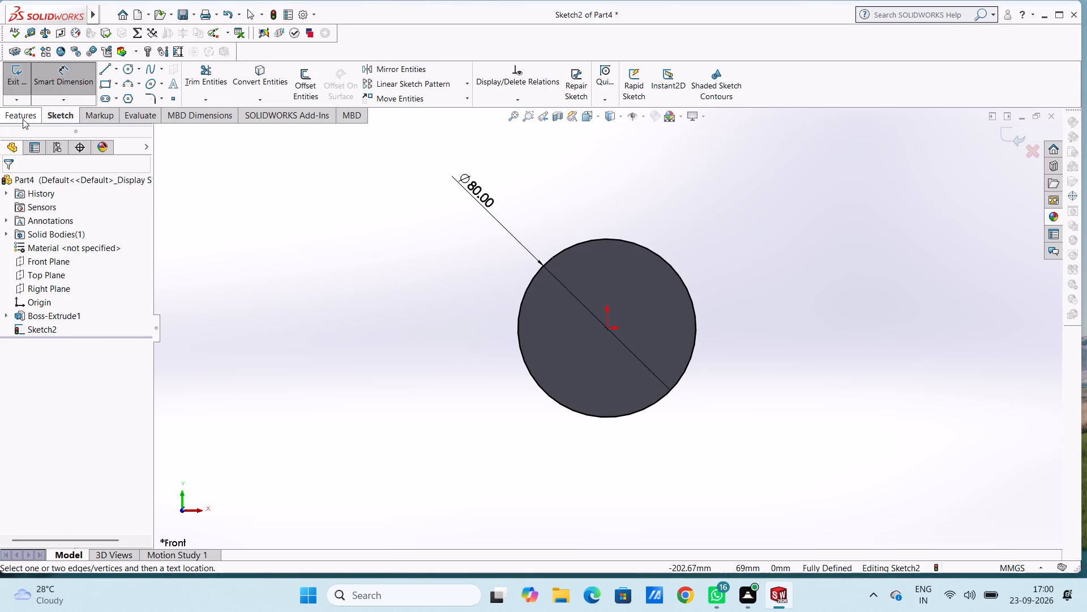
Start a boss extrusion of the 80 mm circle away from the disc with a blind depth of 47 mm.
{"action": "left_click", "coordinate": [24, 116]}
{"action": "left_click", "coordinate": [27, 79]}
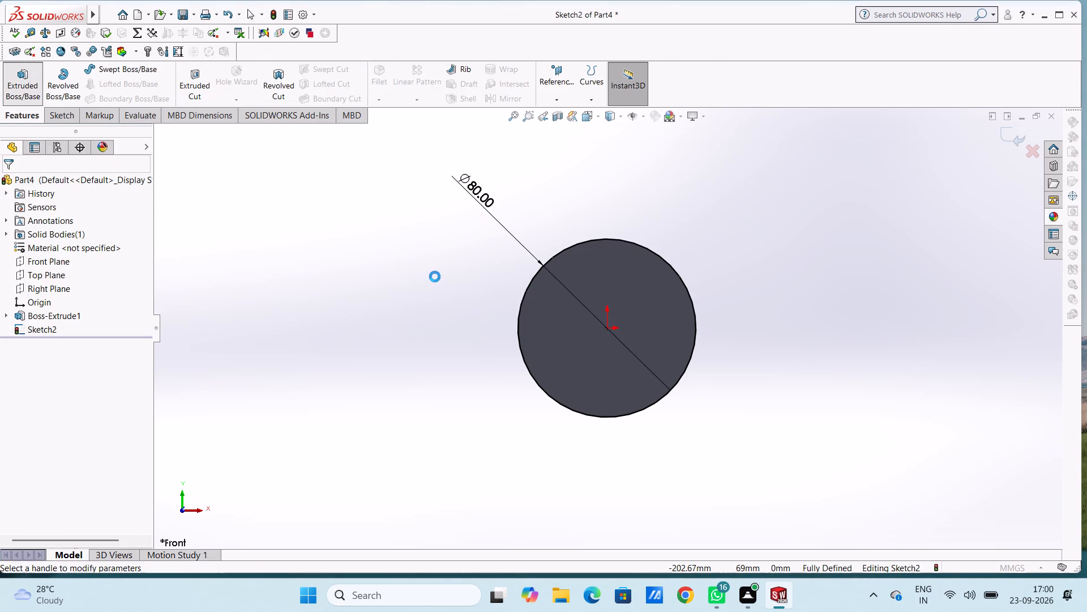
{"action": "middle_click_drag", "start_coordinate": [439, 268], "coordinate": [396, 331]}
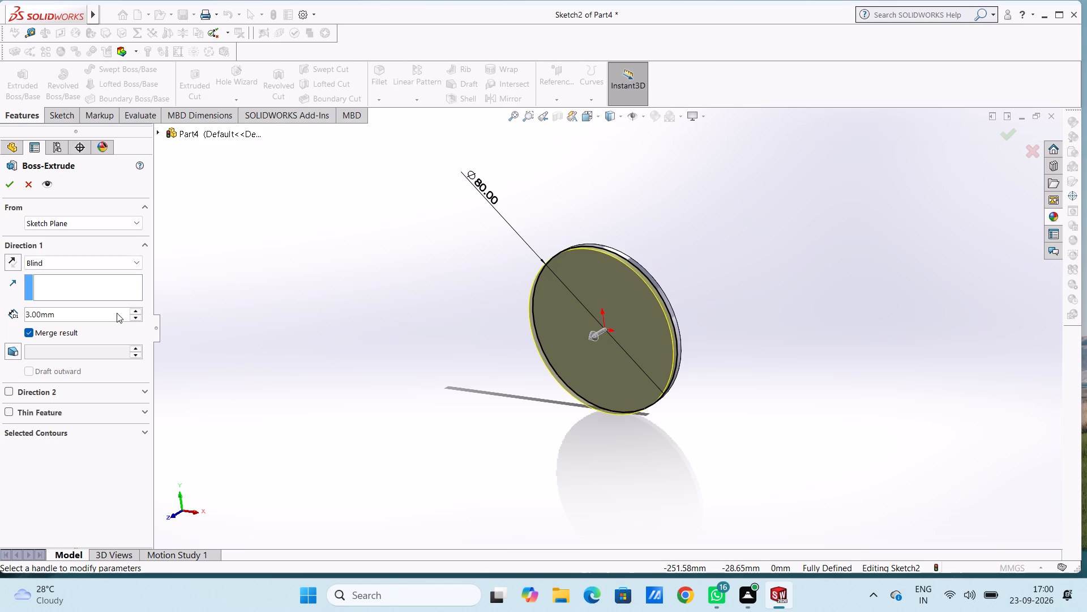
{"action": "left_click", "coordinate": [117, 312]}
{"action": "left_click", "coordinate": [117, 311]}
{"action": "double_click", "coordinate": [117, 311]}
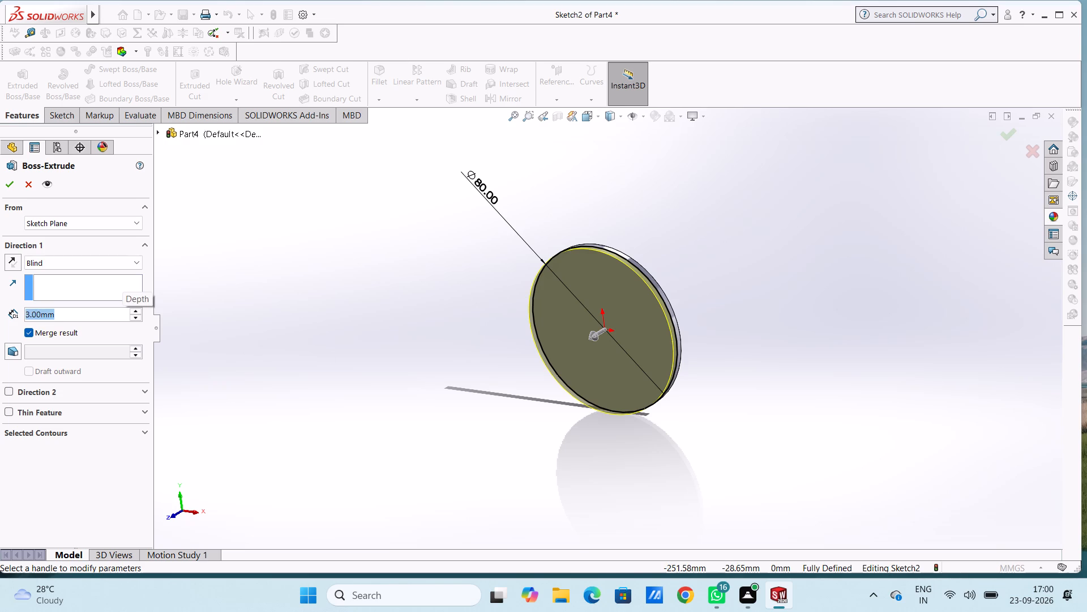
{"action": "type", "text": "30"}
{"action": "key", "text": "Return"}
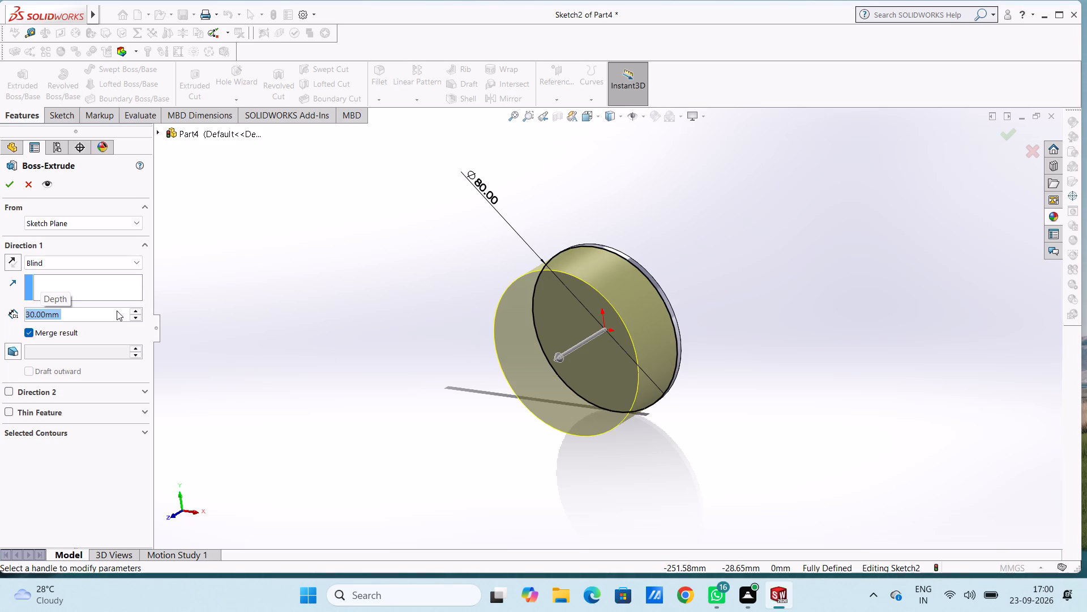
{"action": "type", "text": "40"}
{"action": "key", "text": "Return"}
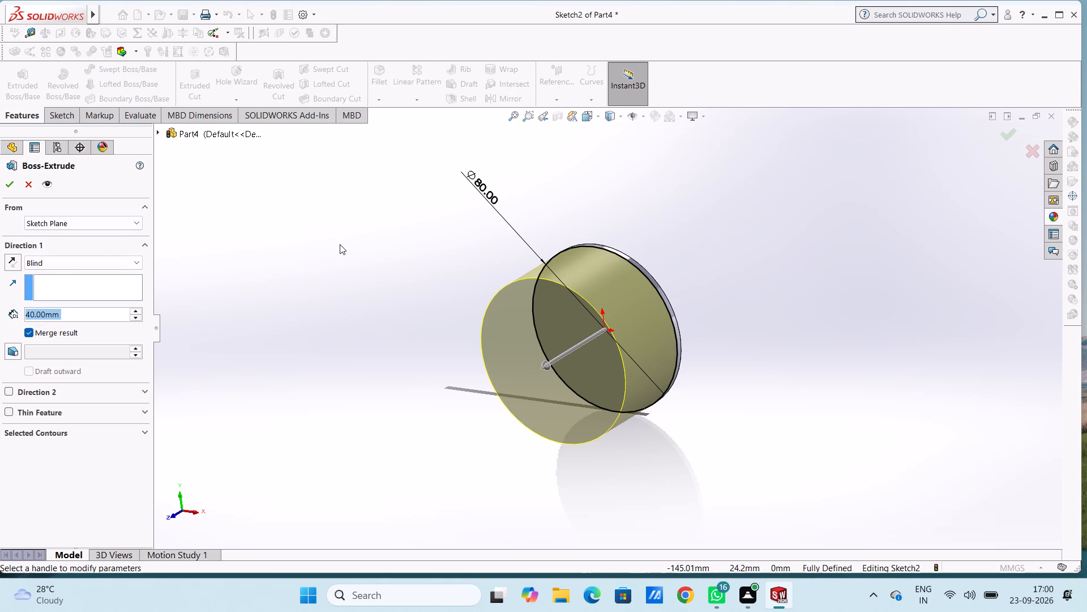
{"action": "middle_click_drag", "start_coordinate": [340, 244], "coordinate": [306, 282]}
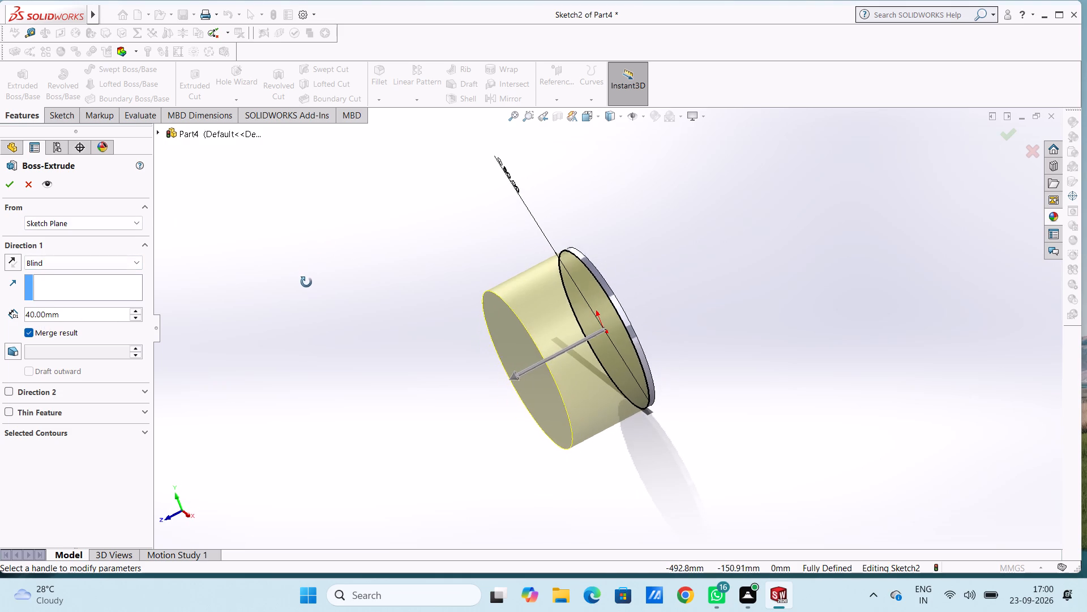
{"action": "middle_click_drag", "start_coordinate": [306, 282], "coordinate": [345, 275]}
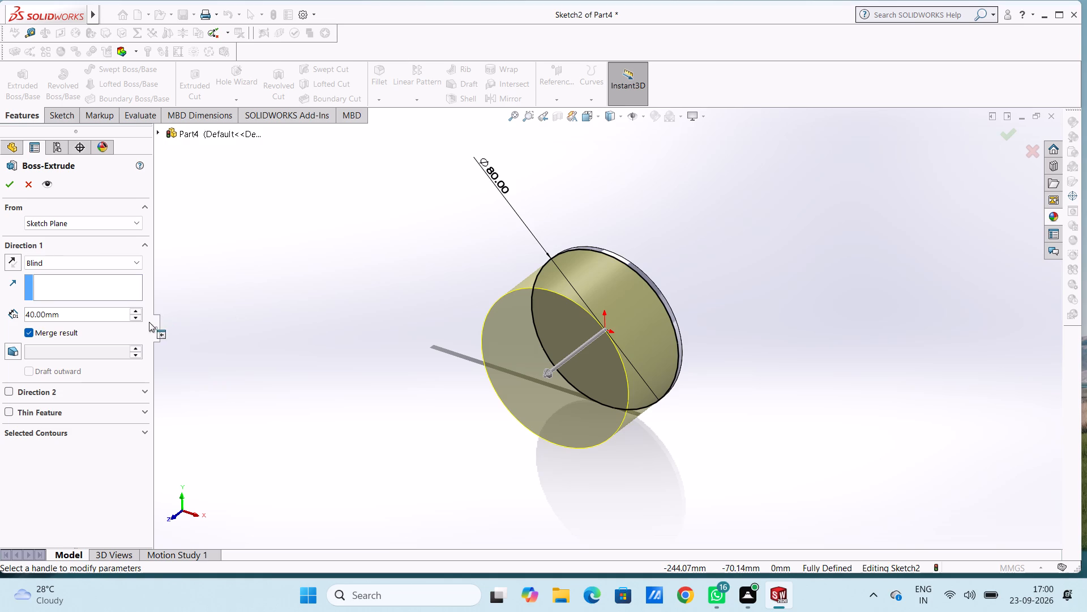
{"action": "double_click", "coordinate": [96, 312]}
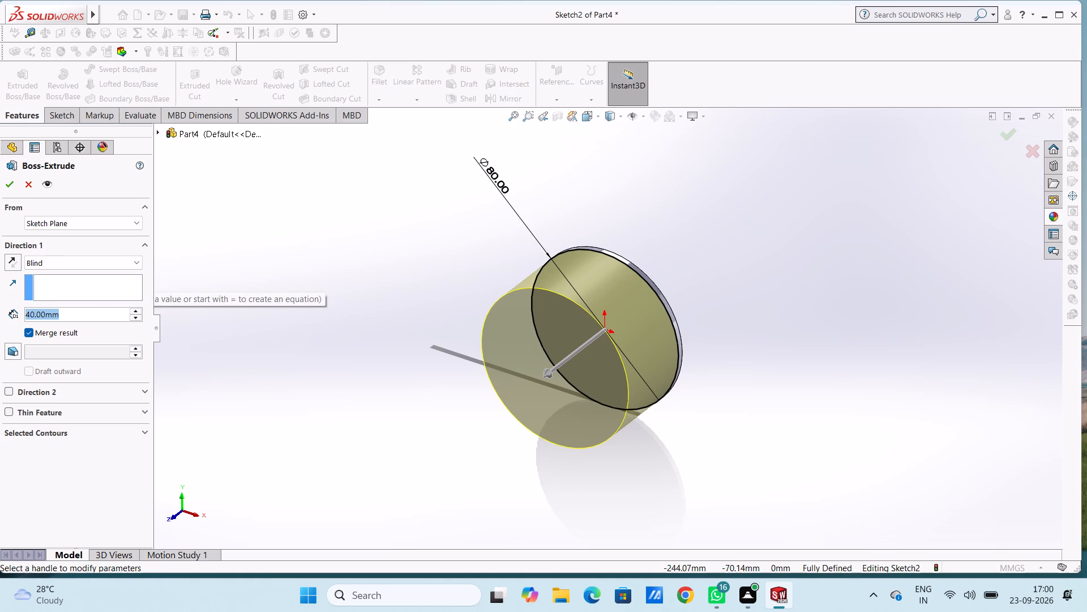
{"action": "type", "text": "47"}
{"action": "key", "text": "Return"}
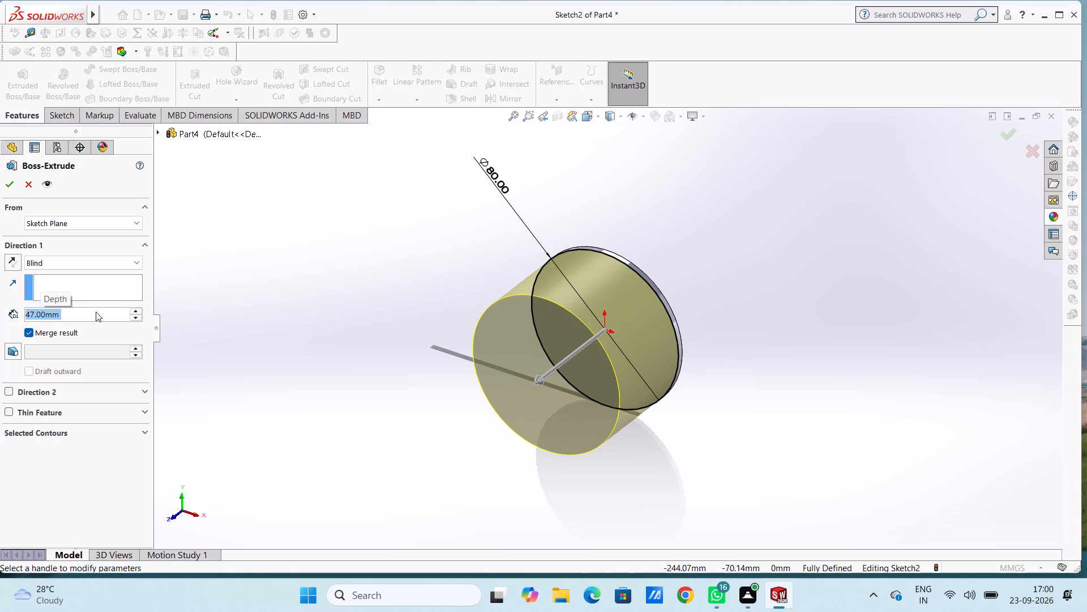
{"action": "middle_click_drag", "start_coordinate": [236, 338], "coordinate": [239, 328]}
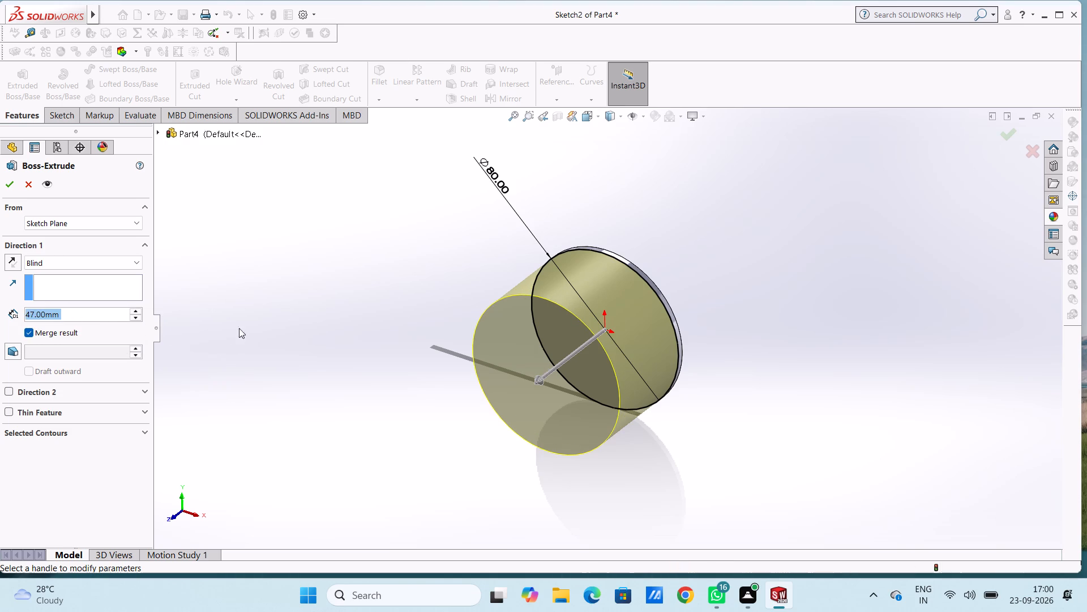
{"action": "middle_click_drag", "start_coordinate": [239, 328], "coordinate": [267, 283]}
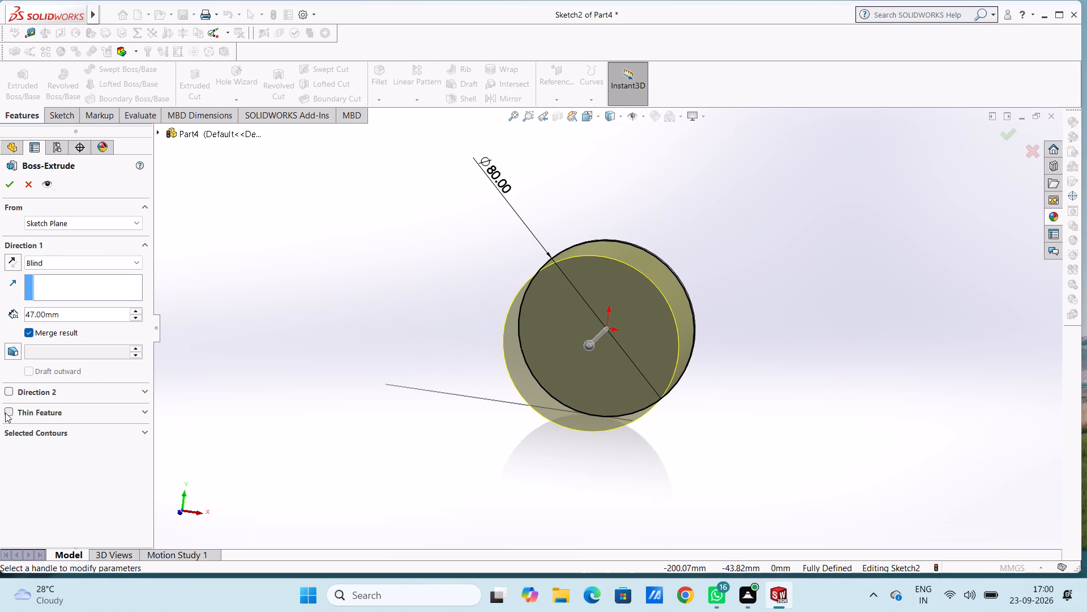
Make the extrusion a one-direction thin feature with a 4 mm wall thickness directed inward from the circle, and complete it.
{"action": "left_click", "coordinate": [5, 413]}
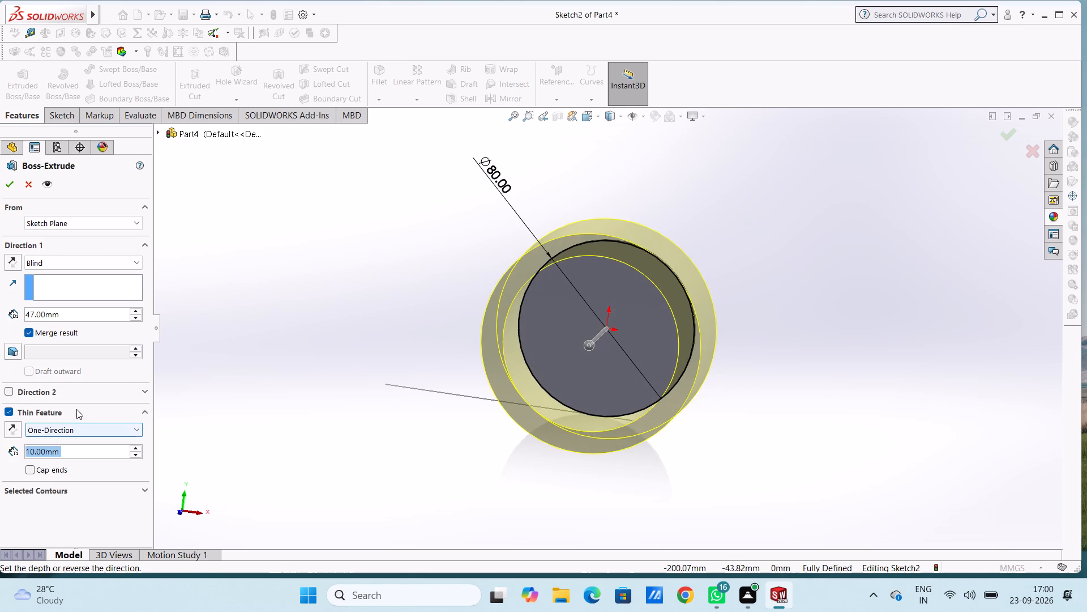
{"action": "left_click", "coordinate": [8, 427]}
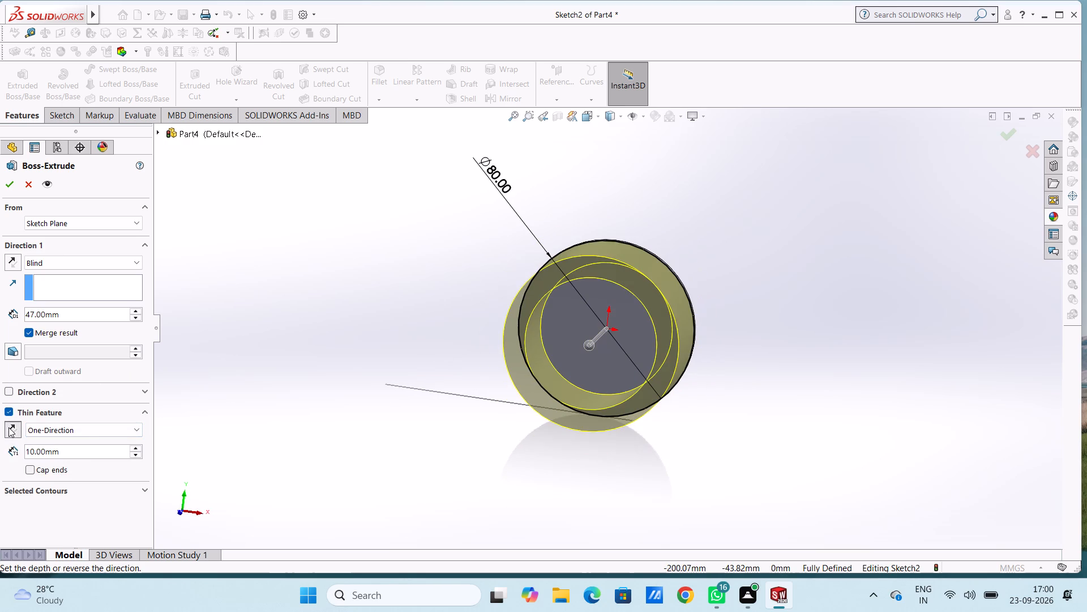
{"action": "double_click", "coordinate": [71, 455]}
{"action": "key", "text": "2"}
{"action": "key", "text": "Return"}
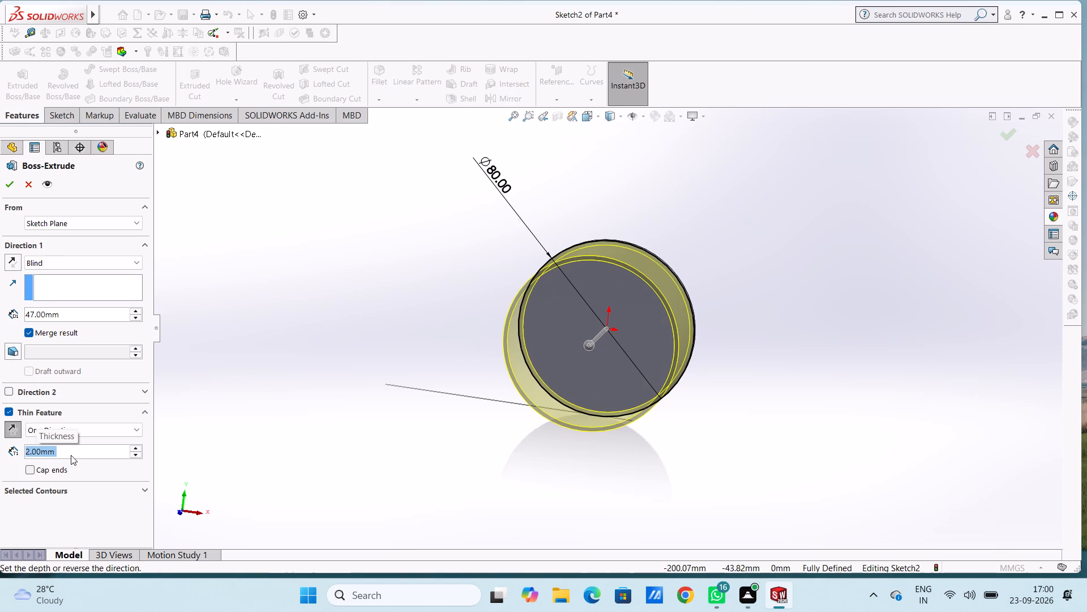
{"action": "key", "text": "3"}
{"action": "key", "text": "Return"}
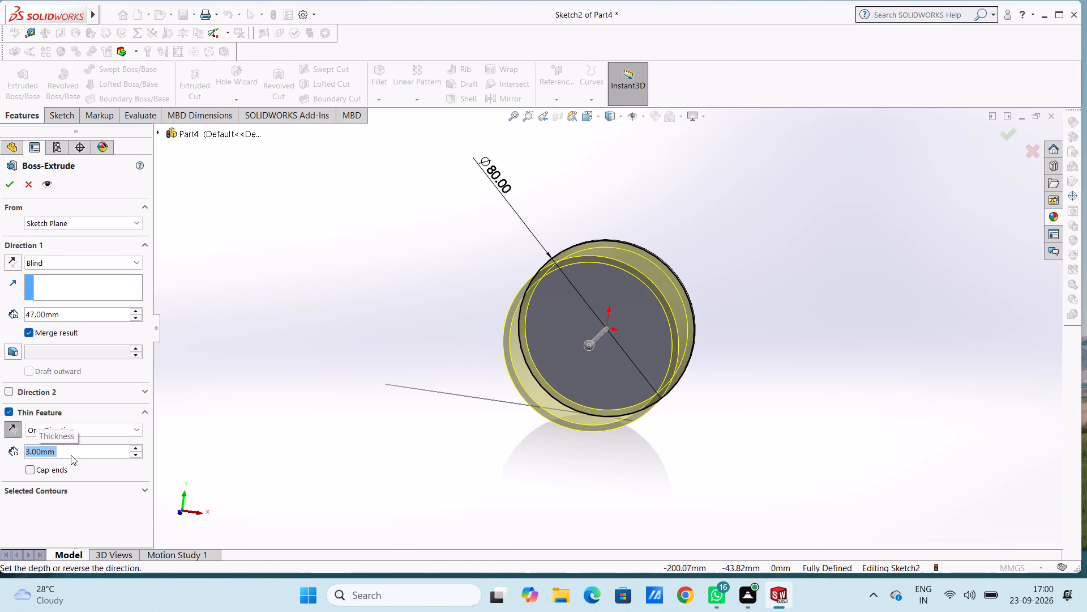
{"action": "key", "text": "4"}
{"action": "key", "text": "Return"}
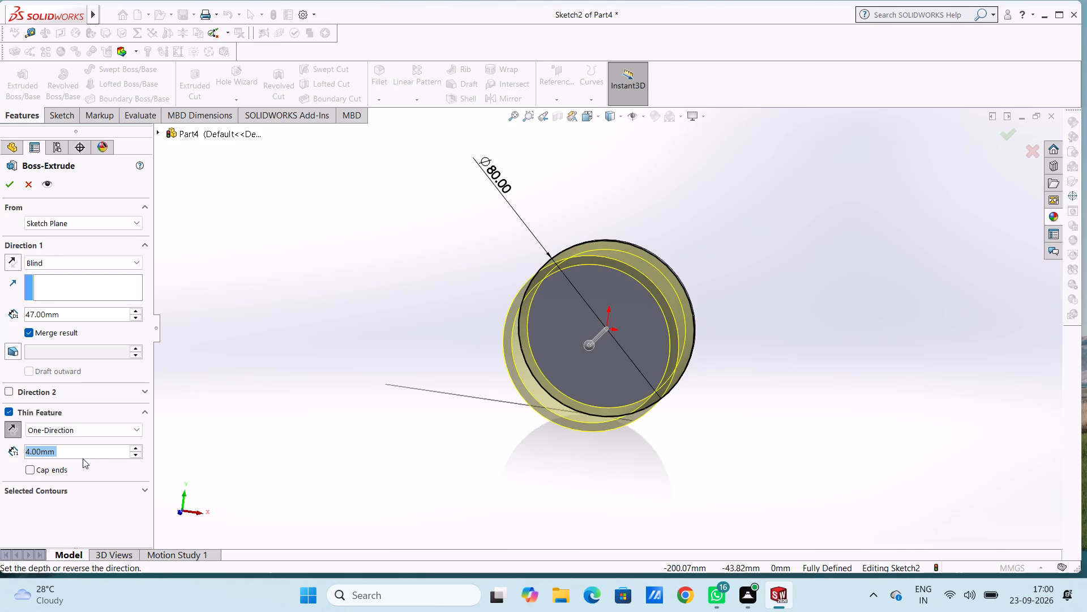
{"action": "middle_click_drag", "start_coordinate": [385, 331], "coordinate": [384, 302]}
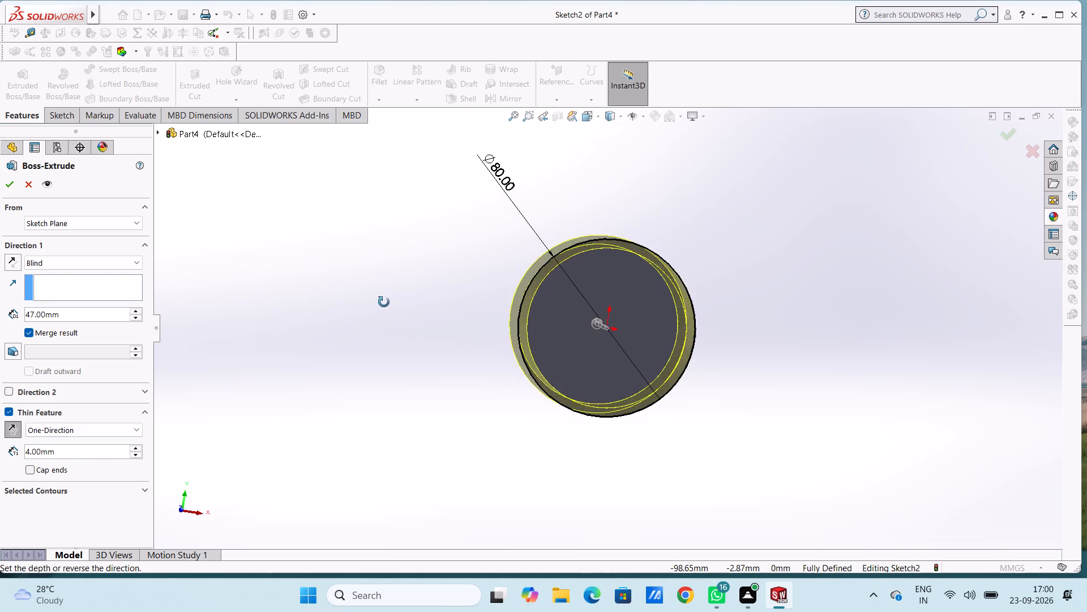
{"action": "middle_click_drag", "start_coordinate": [384, 302], "coordinate": [354, 355]}
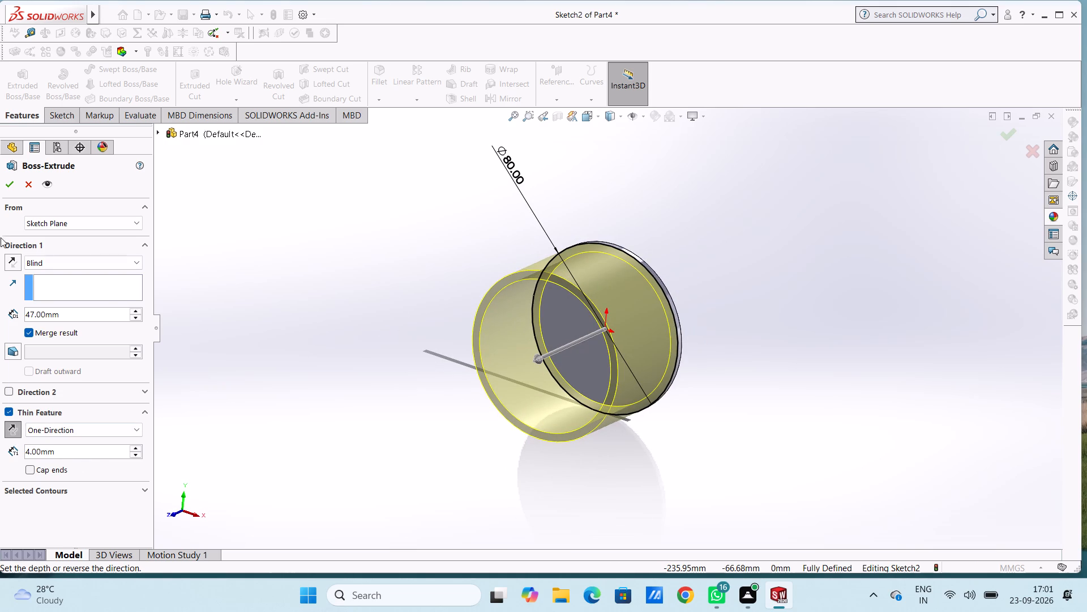
{"action": "left_click", "coordinate": [10, 187]}
{"action": "left_click", "coordinate": [302, 337]}
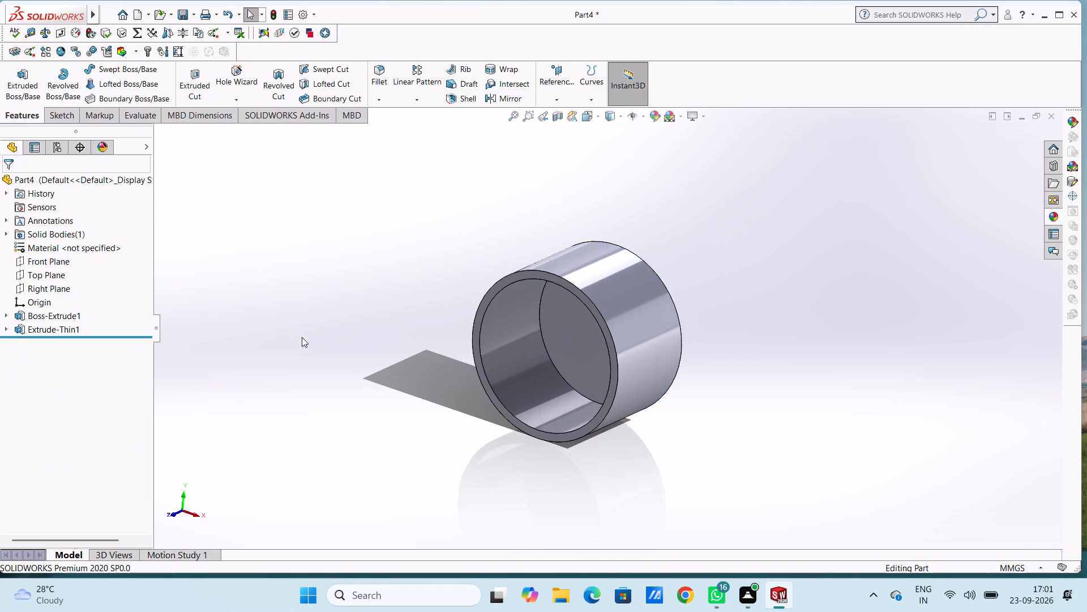
On the disc's face inside the thin-walled ring, sketch a circle of radius 20 mm centred on the origin.
{"action": "middle_click_drag", "start_coordinate": [307, 324], "coordinate": [316, 363]}
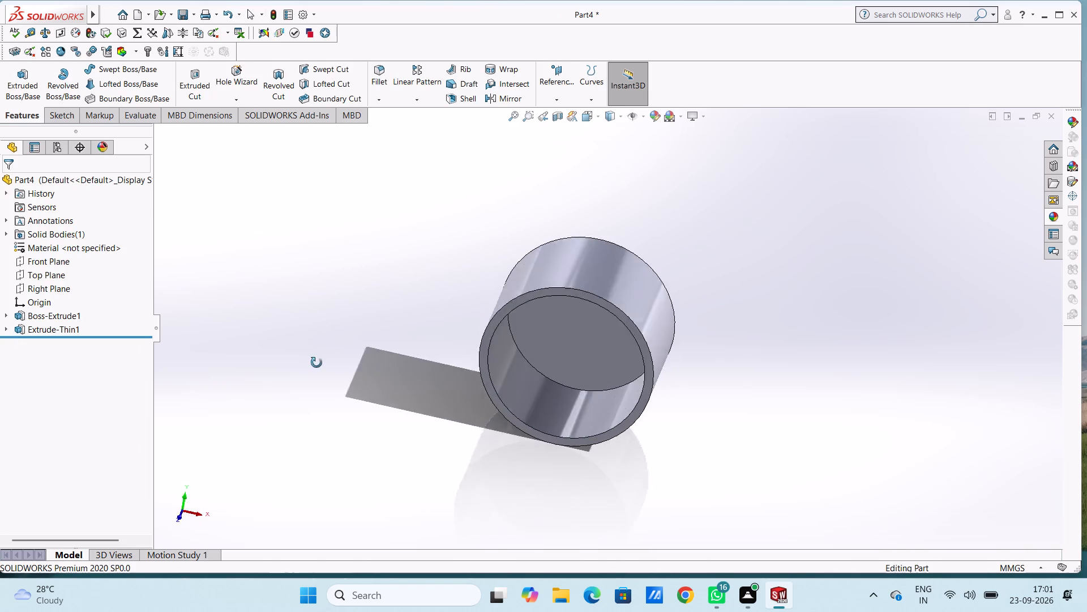
{"action": "middle_click_drag", "start_coordinate": [316, 363], "coordinate": [294, 352]}
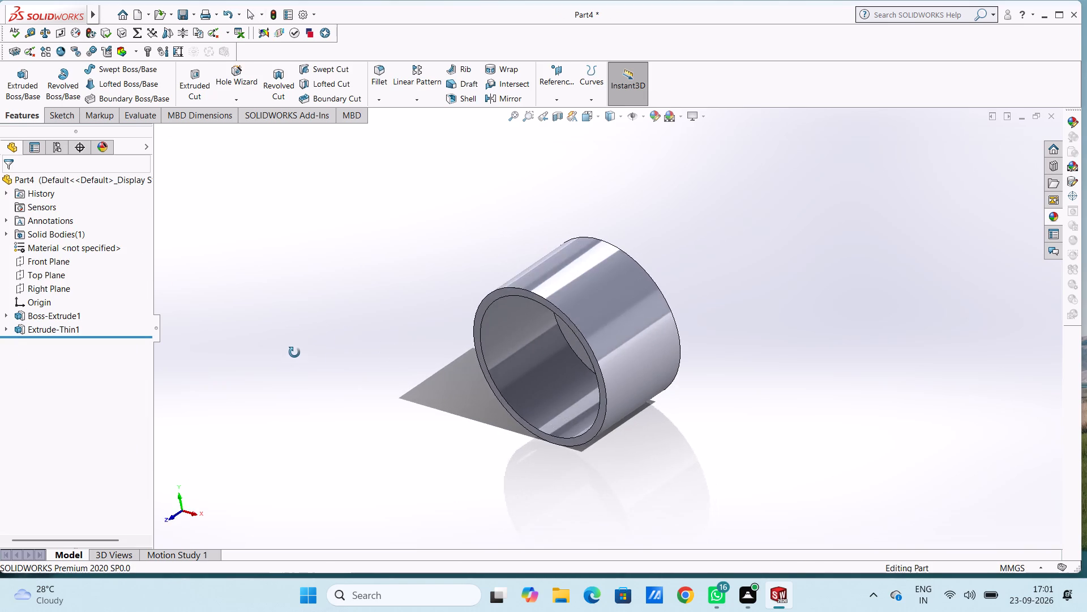
{"action": "middle_click_drag", "start_coordinate": [294, 352], "coordinate": [304, 318]}
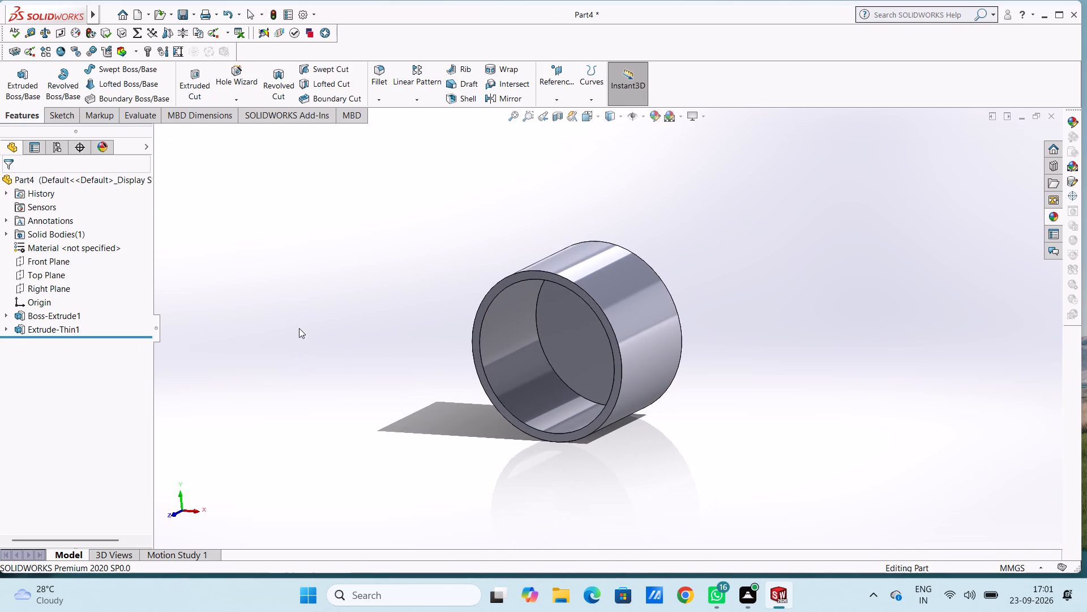
{"action": "key", "text": "ctrl+1"}
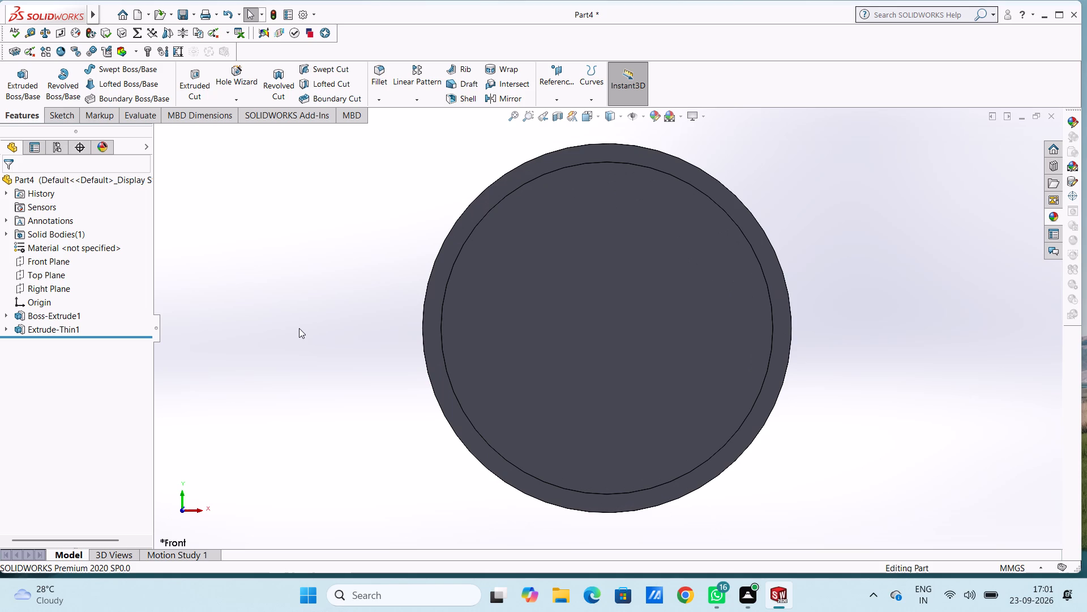
{"action": "left_click", "coordinate": [642, 317]}
{"action": "left_click", "coordinate": [691, 281]}
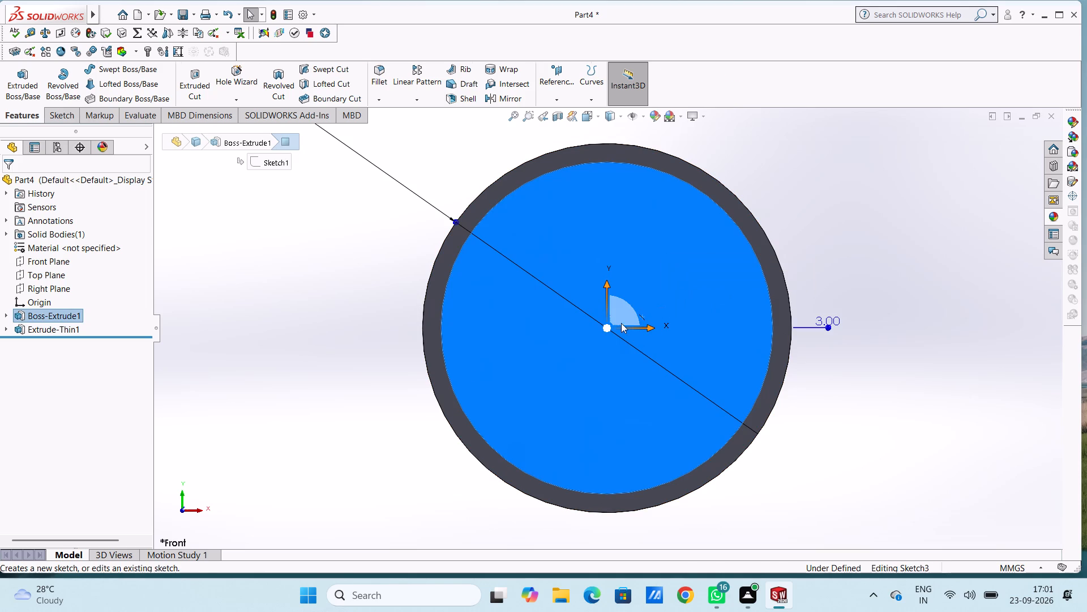
{"action": "left_click", "coordinate": [250, 348]}
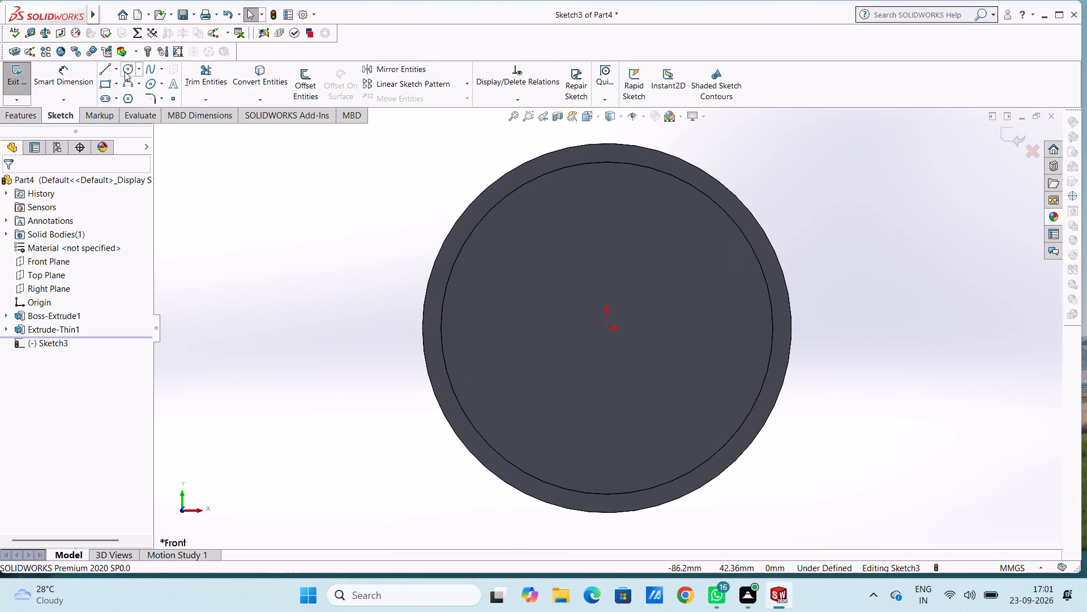
{"action": "left_click", "coordinate": [125, 71]}
{"action": "left_click", "coordinate": [609, 327]}
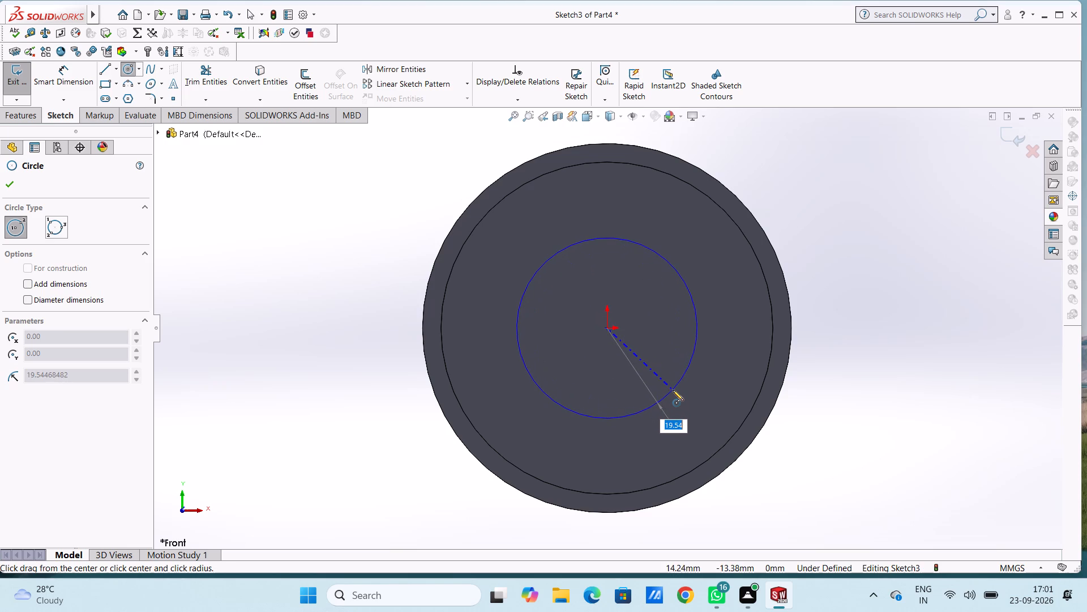
{"action": "type", "text": "20"}
{"action": "key", "text": "Return"}
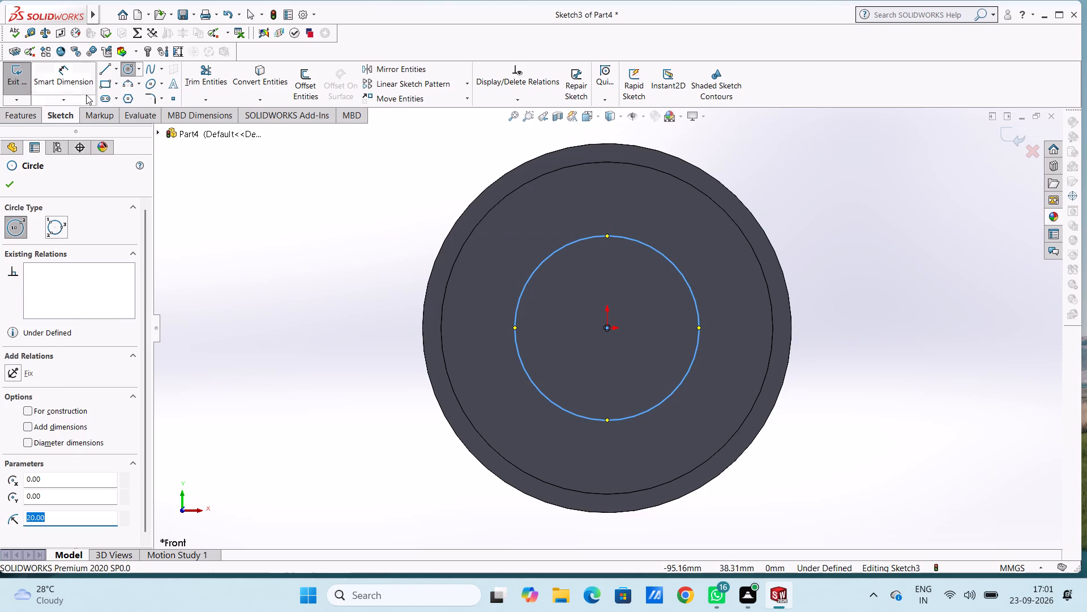
Dimension the inner circle's diameter at 40 mm.
{"action": "left_click", "coordinate": [77, 83]}
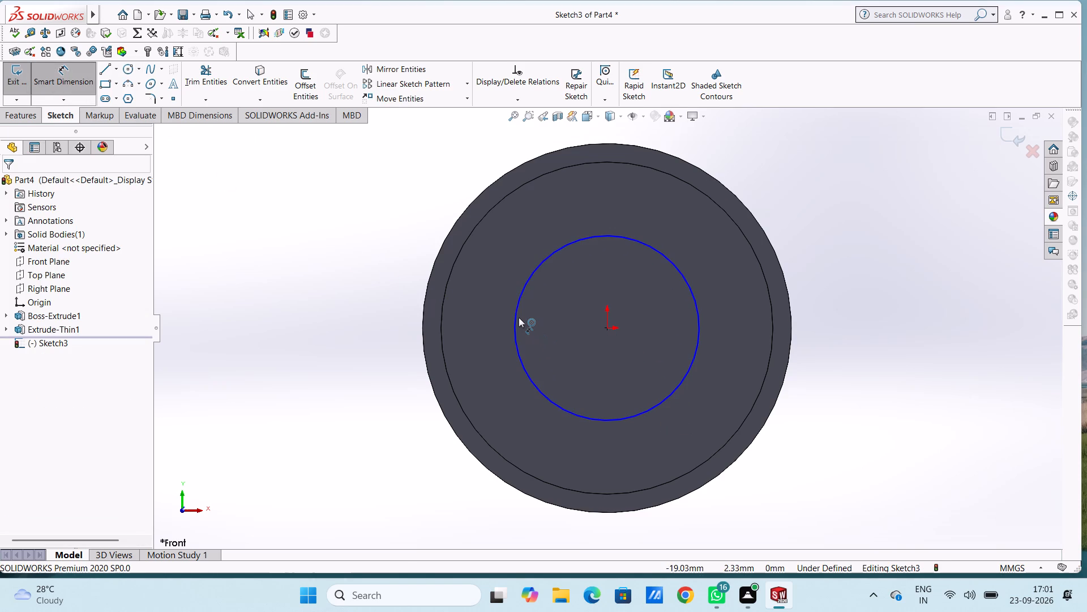
{"action": "left_click", "coordinate": [517, 316]}
{"action": "left_click", "coordinate": [357, 202]}
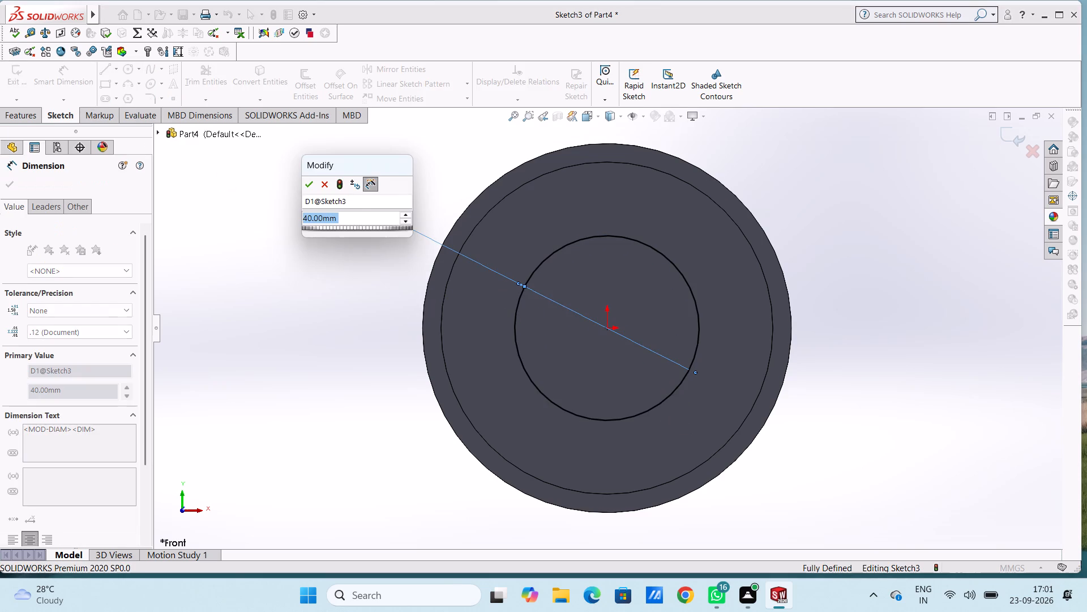
{"action": "left_click", "coordinate": [305, 190]}
{"action": "left_click", "coordinate": [301, 191]}
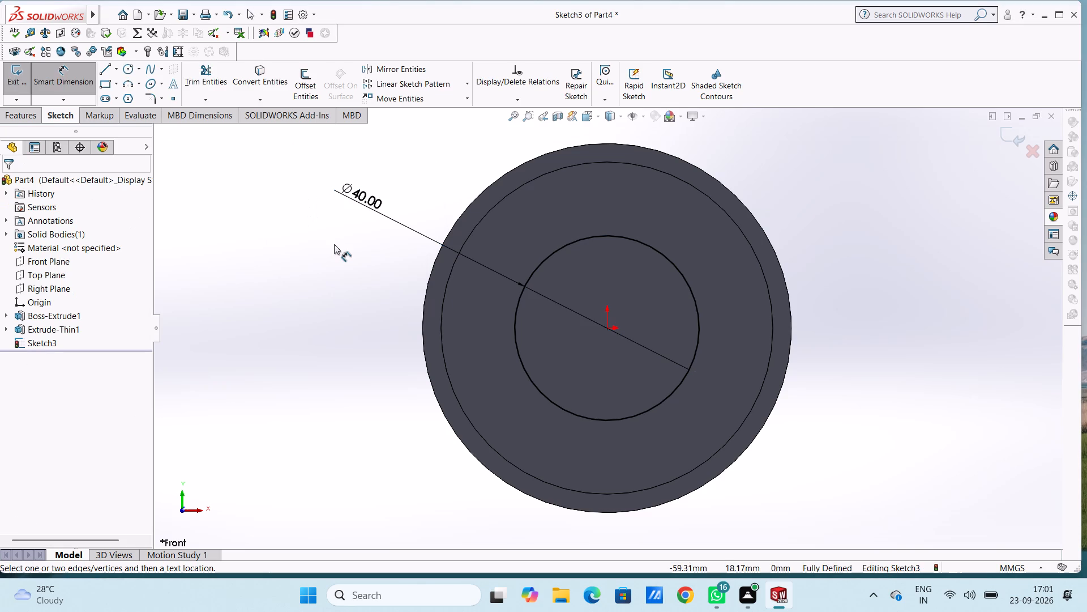
Start a boss extrusion of the 40 mm circle toward the cup's open end with a blind depth of 35 mm.
{"action": "scroll", "coordinate": [334, 244], "scroll_direction": "up", "scroll_amount": 1}
{"action": "middle_click_drag", "start_coordinate": [338, 244], "coordinate": [328, 263]}
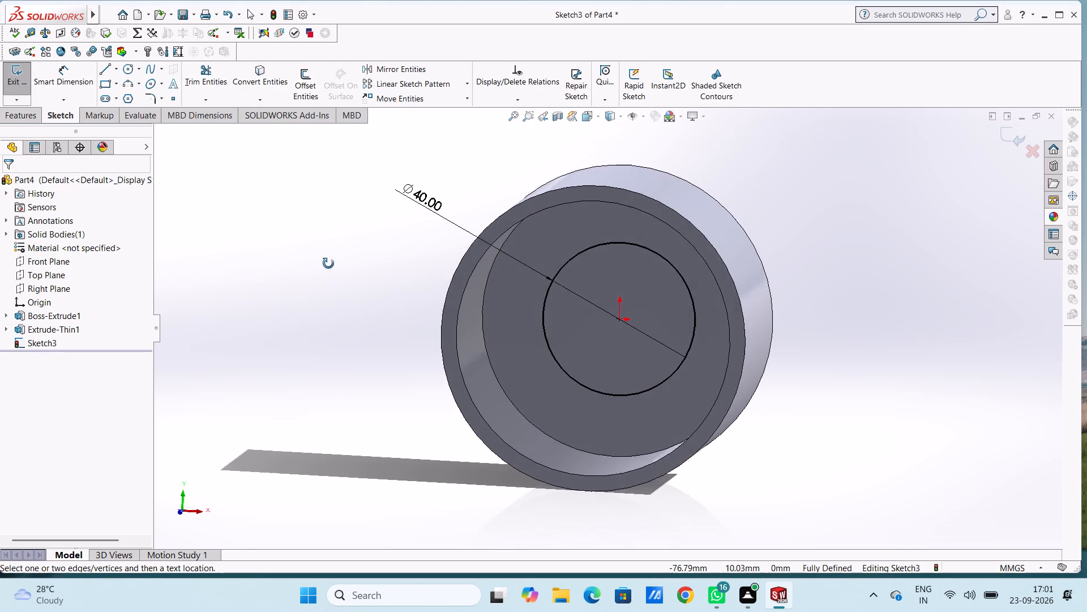
{"action": "middle_click_drag", "start_coordinate": [328, 263], "coordinate": [326, 259]}
{"action": "left_click", "coordinate": [16, 116]}
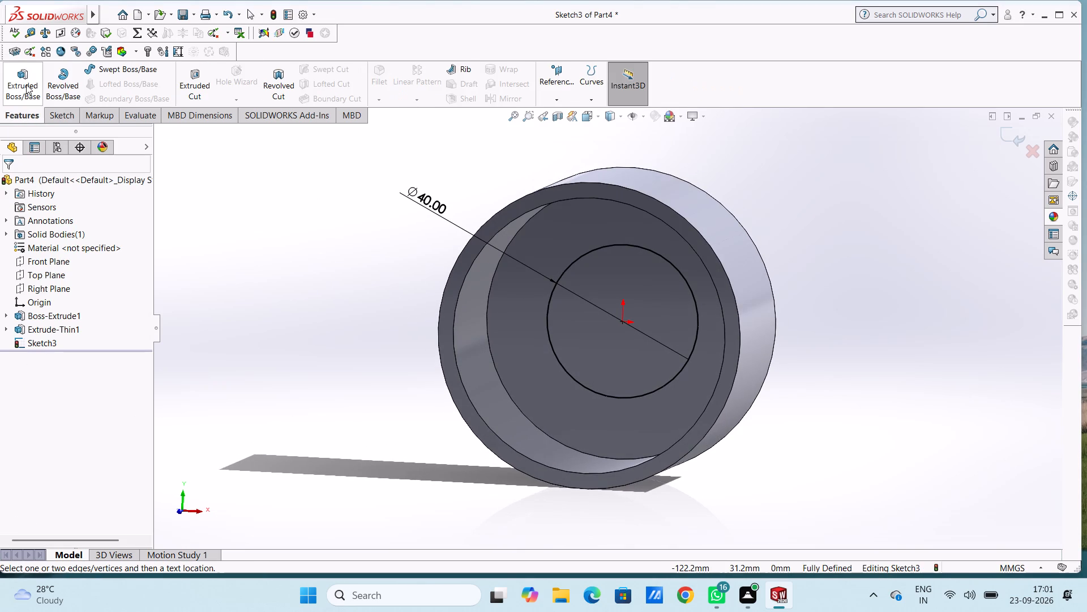
{"action": "left_click", "coordinate": [23, 75]}
{"action": "scroll", "coordinate": [247, 247], "scroll_direction": "up", "scroll_amount": 1}
{"action": "middle_click_drag", "start_coordinate": [342, 263], "coordinate": [329, 297]}
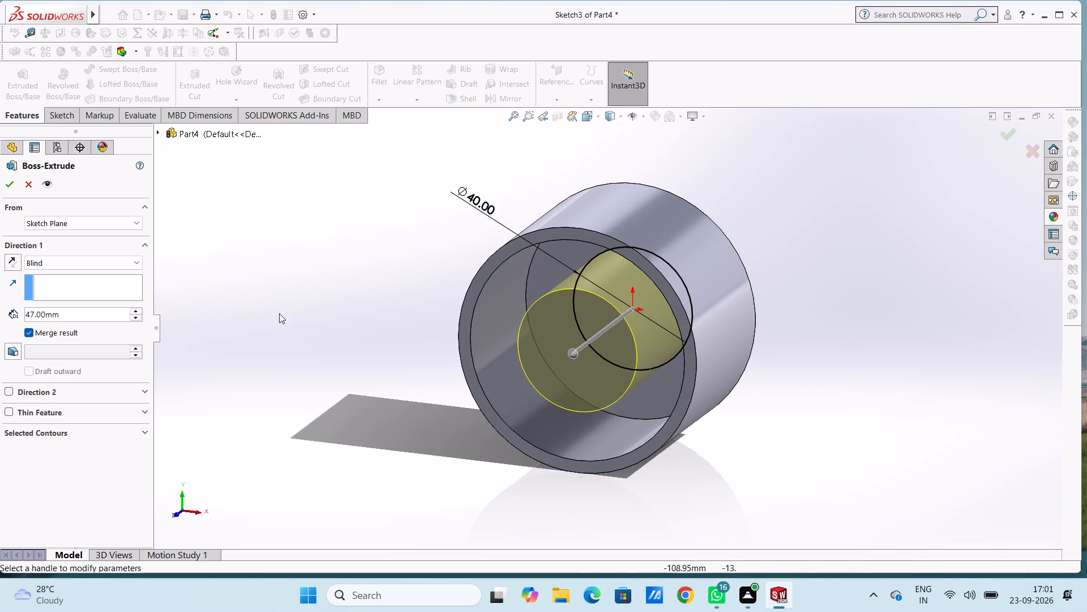
{"action": "double_click", "coordinate": [93, 311]}
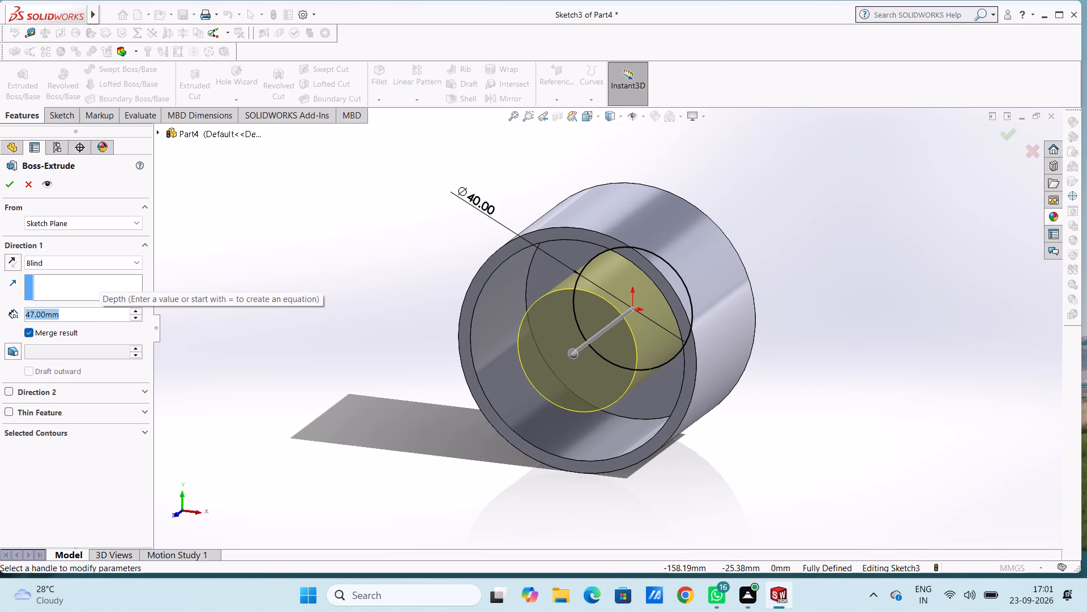
{"action": "type", "text": "37"}
{"action": "key", "text": "Return"}
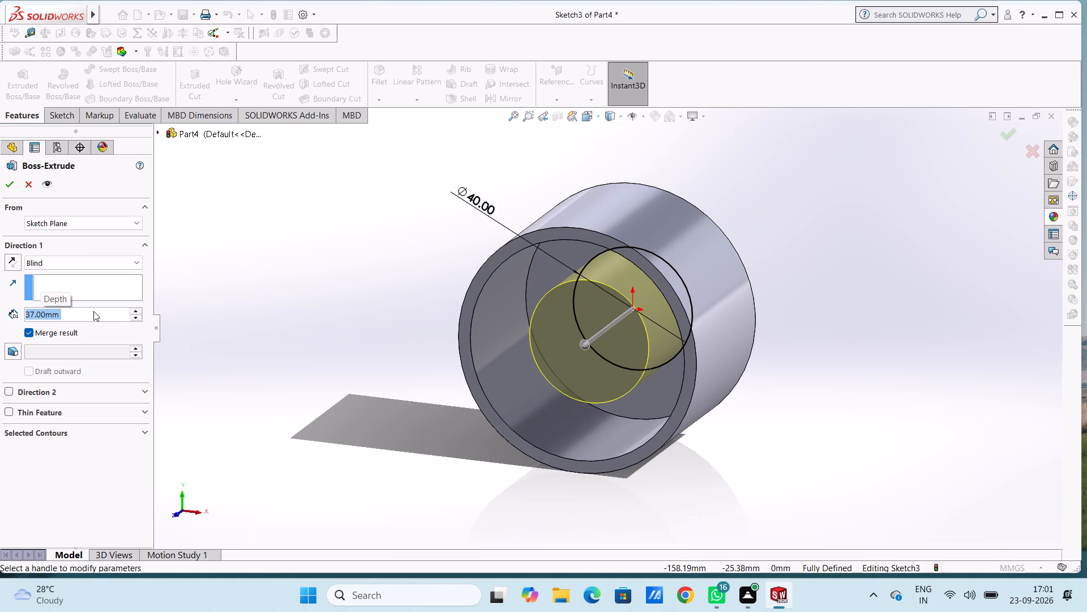
{"action": "type", "text": "35"}
{"action": "key", "text": "Return"}
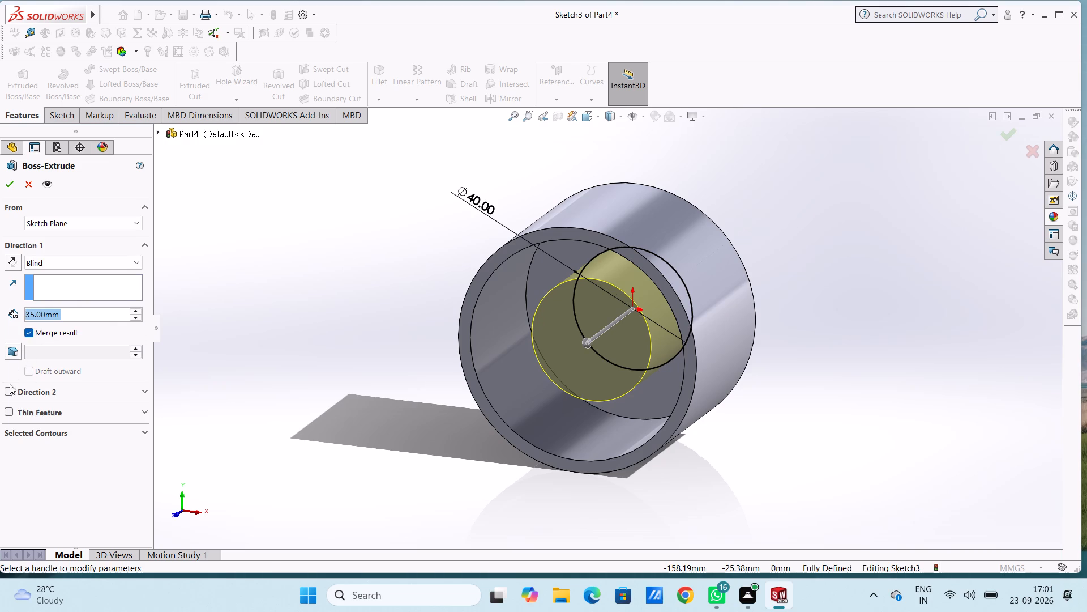
Make the extrusion a one-direction thin feature with a 4 mm wall directed inward from the circle, and complete it.
{"action": "left_click", "coordinate": [9, 412]}
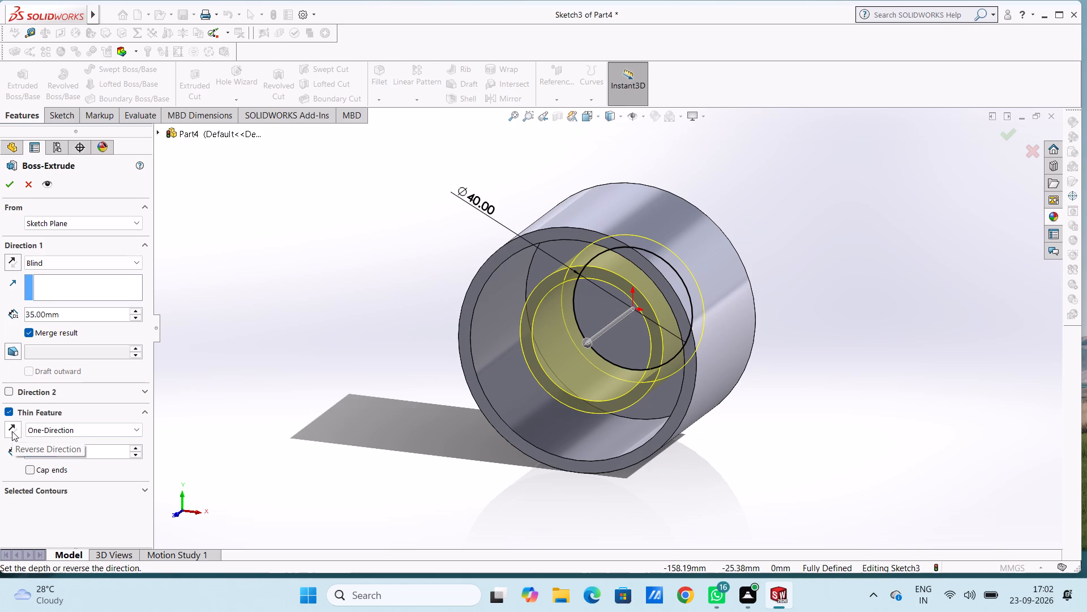
{"action": "left_click", "coordinate": [12, 431]}
{"action": "double_click", "coordinate": [65, 449]}
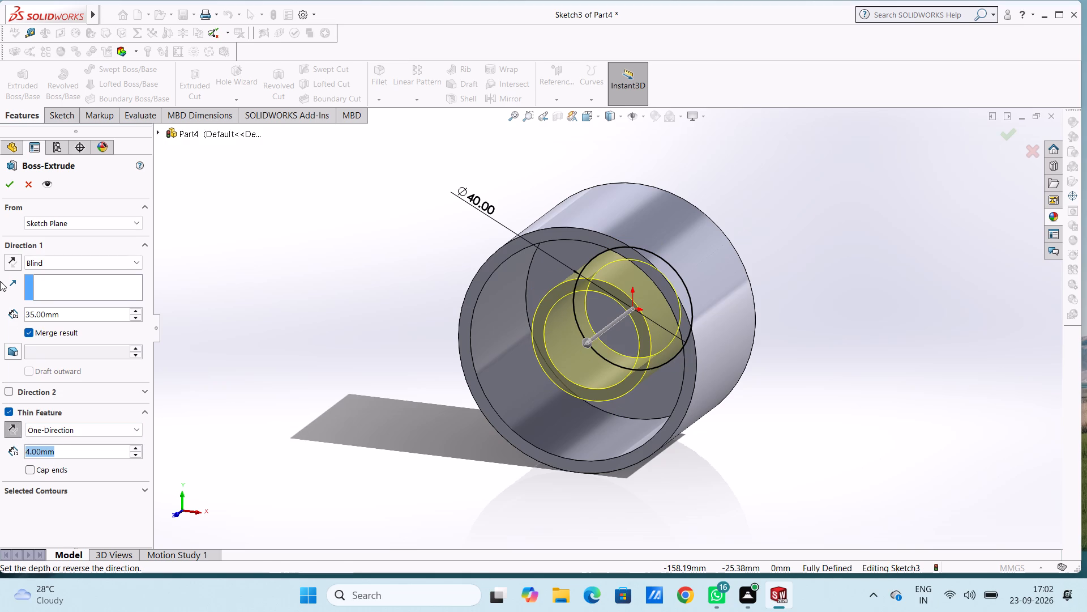
{"action": "left_click", "coordinate": [7, 184]}
{"action": "left_click", "coordinate": [310, 334]}
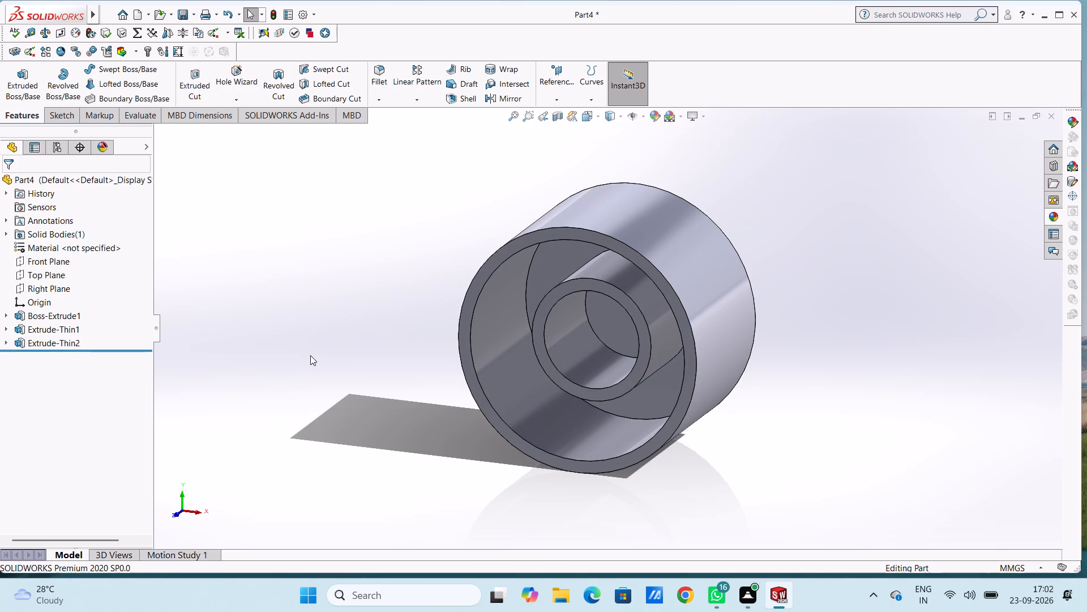
On the inner ring's end face, sketch a 36 mm vertical line from the origin down to the outer wall's inner edge.
{"action": "key", "text": "ctrl+1"}
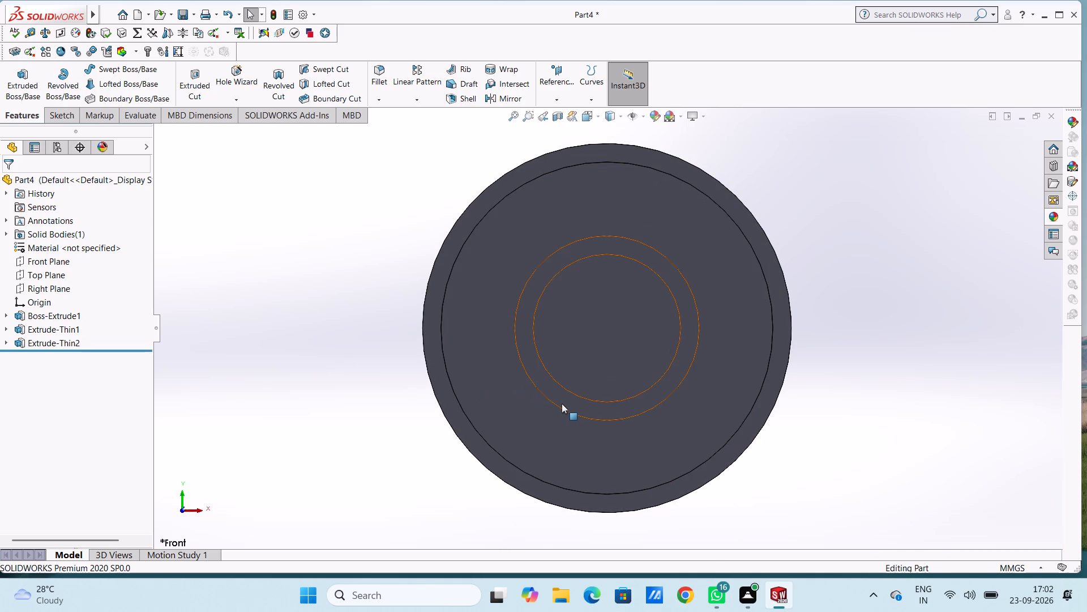
{"action": "left_click", "coordinate": [580, 403]}
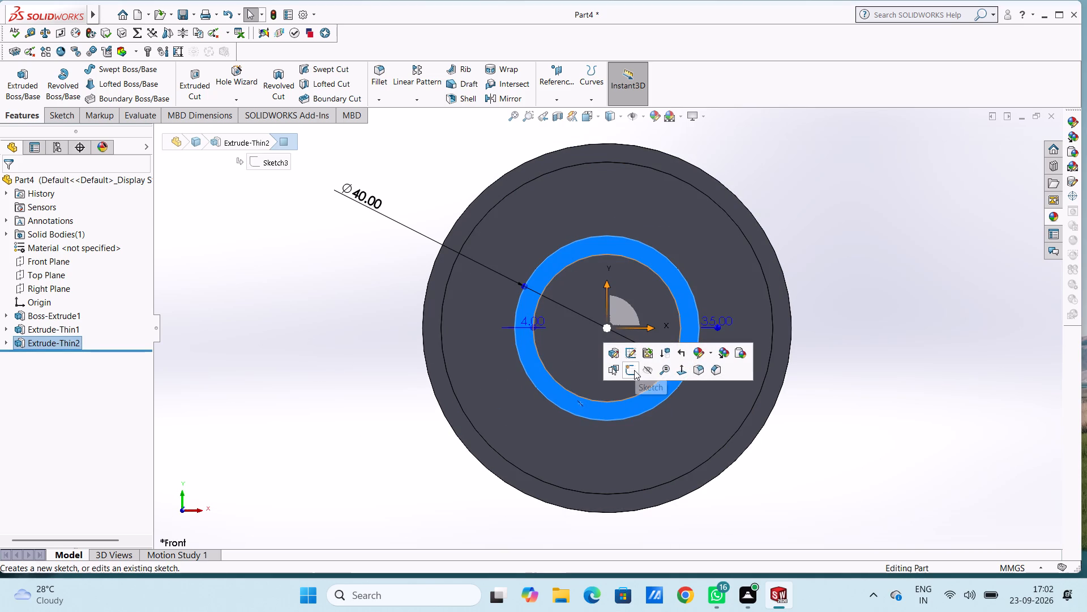
{"action": "left_click", "coordinate": [634, 370]}
{"action": "left_click", "coordinate": [350, 369]}
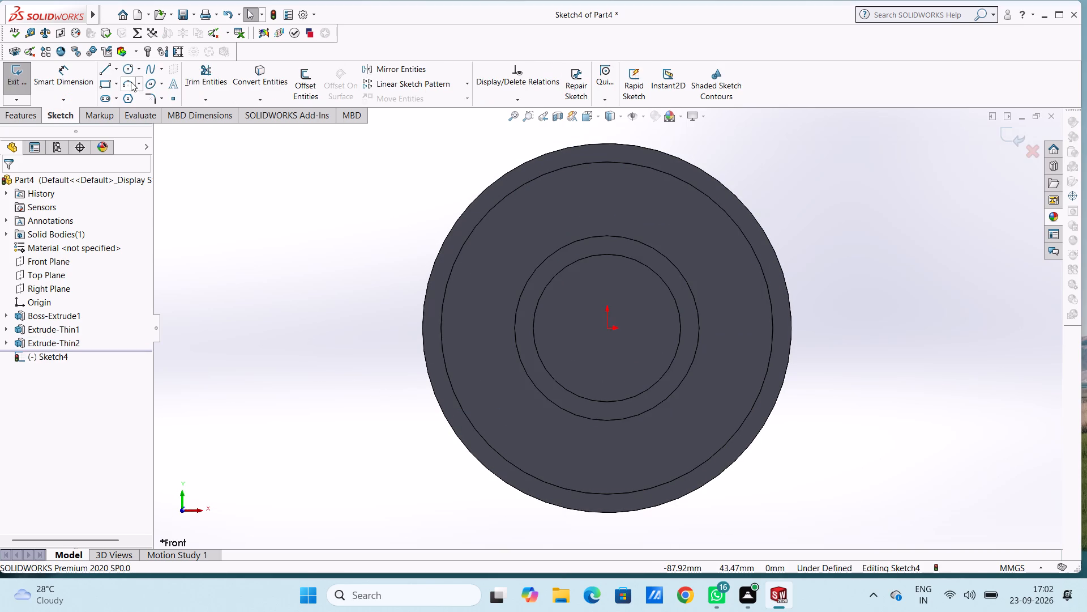
{"action": "left_click", "coordinate": [108, 70]}
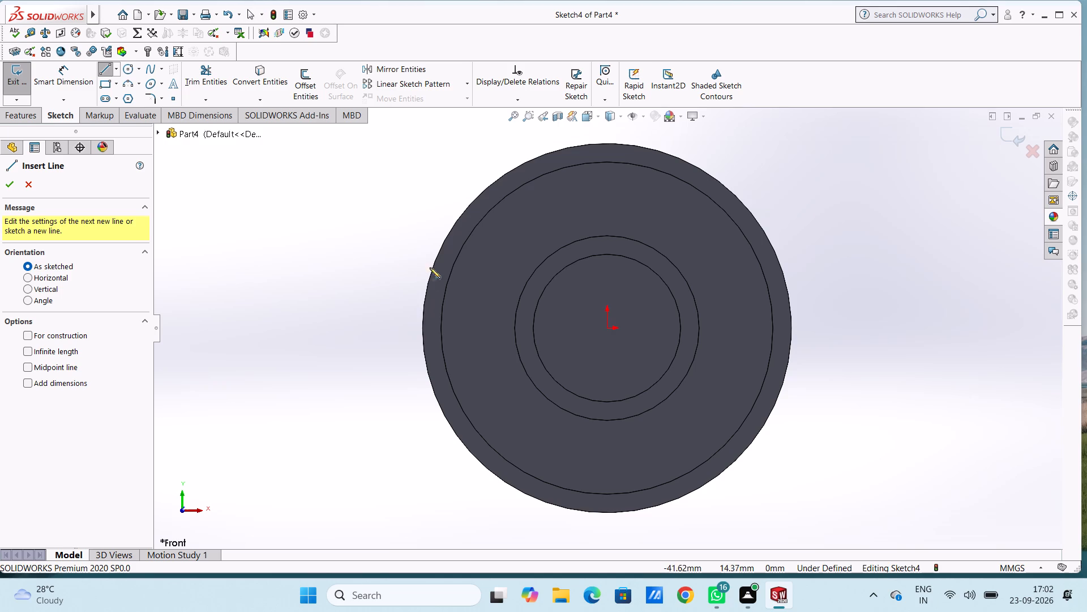
{"action": "left_click", "coordinate": [608, 328]}
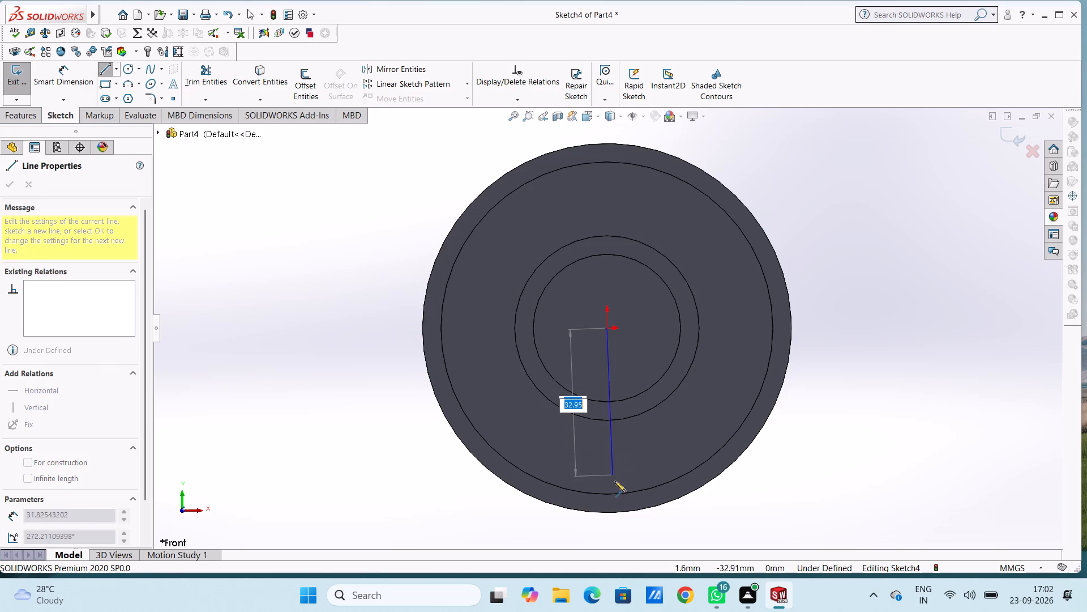
{"action": "left_click", "coordinate": [607, 495]}
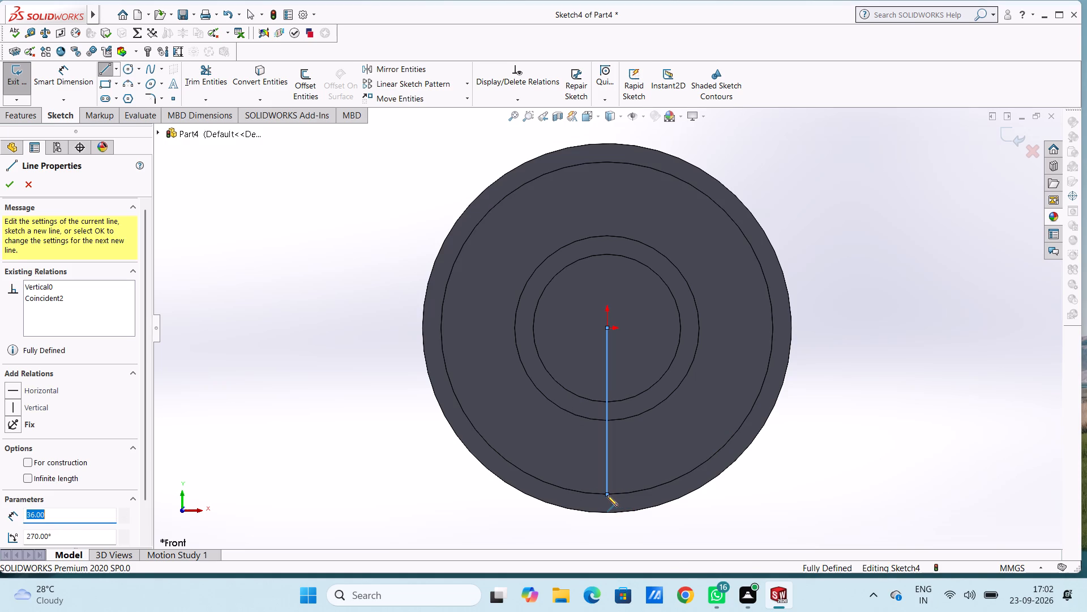
{"action": "key", "text": "Escape"}
{"action": "key", "text": "Escape"}
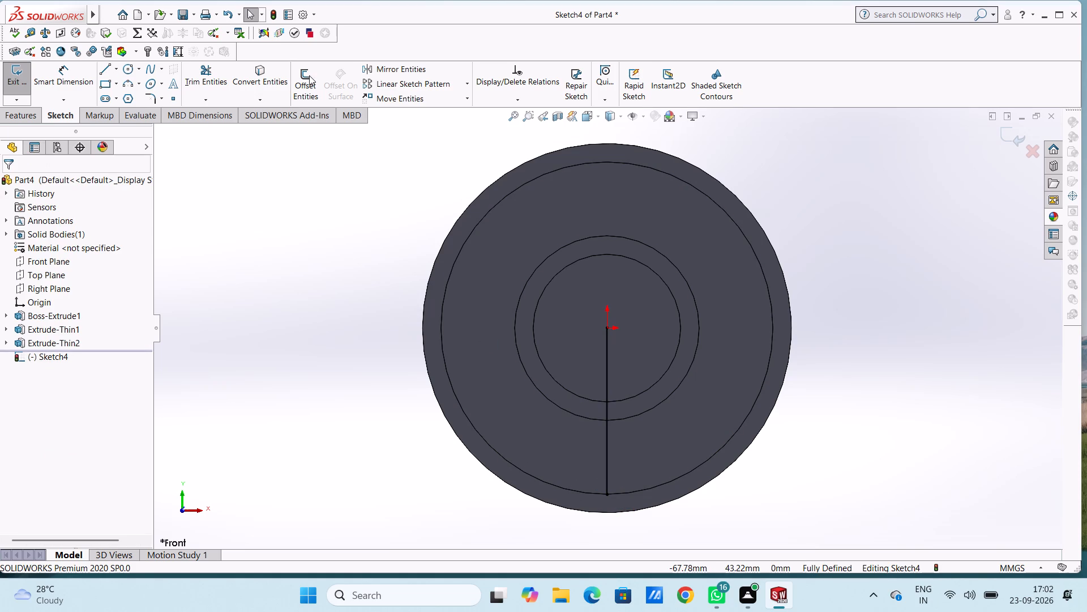
Offset the vertical line bi-directionally by 2 mm with dimensions added.
{"action": "left_click", "coordinate": [309, 75]}
{"action": "left_click", "coordinate": [606, 448]}
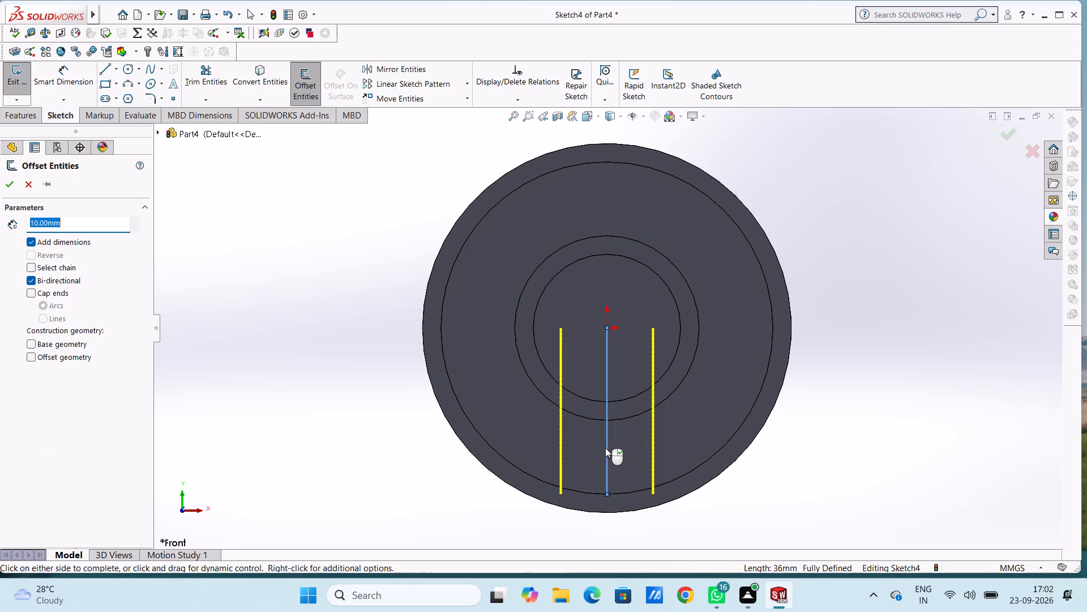
{"action": "key", "text": "1"}
{"action": "key", "text": "Return"}
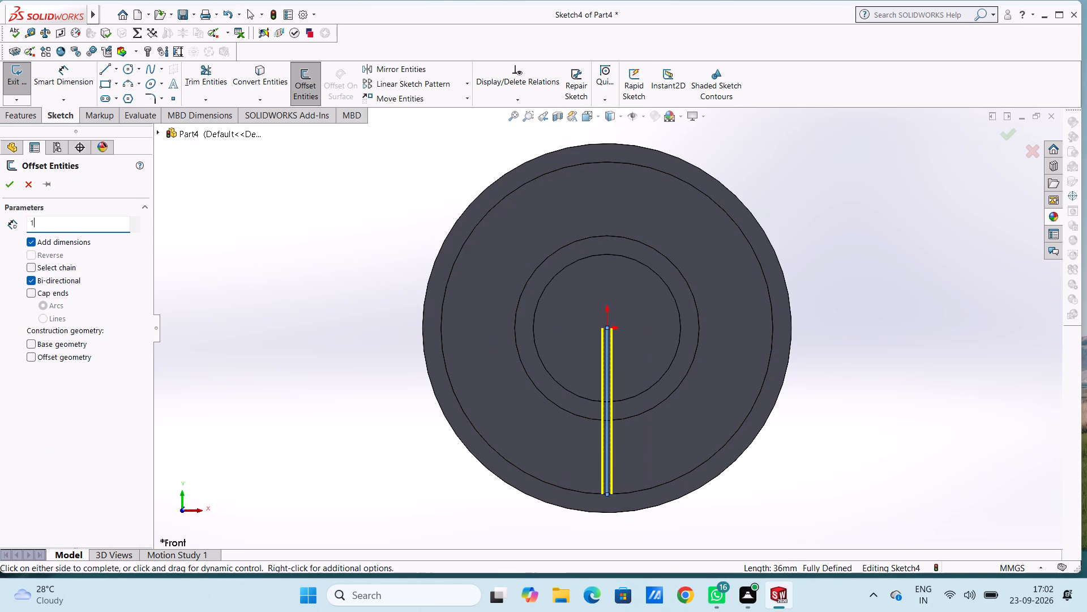
{"action": "key", "text": "2"}
{"action": "key", "text": "Return"}
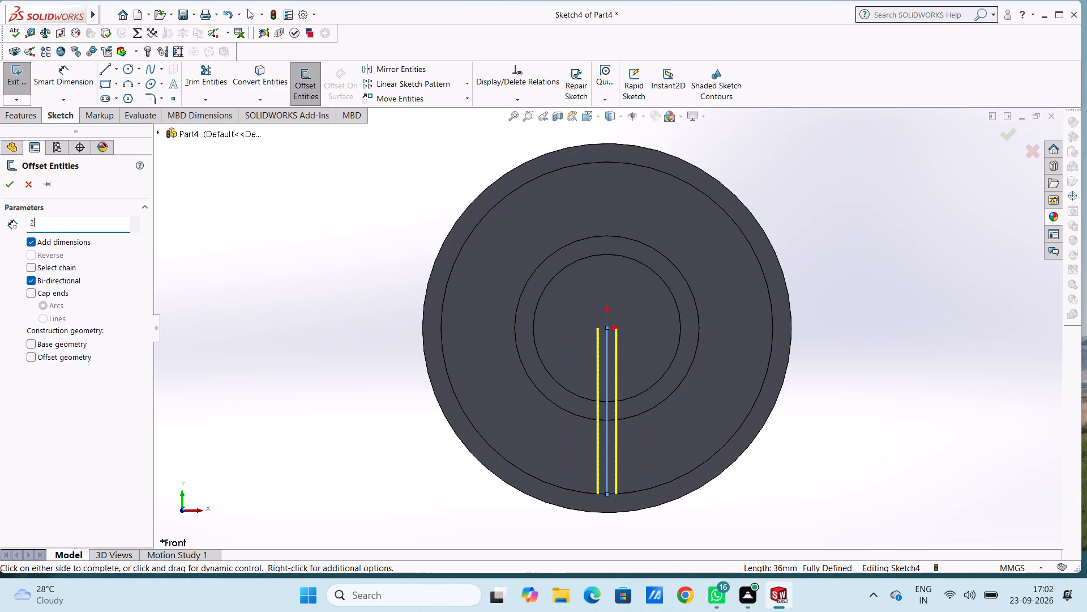
{"action": "left_click", "coordinate": [11, 187]}
{"action": "left_click", "coordinate": [244, 278]}
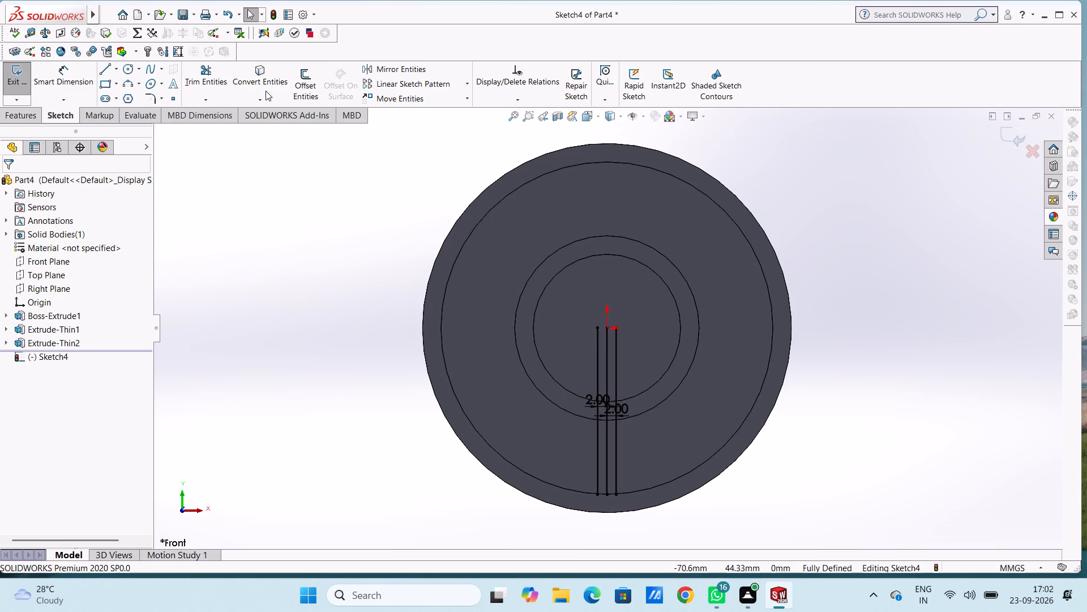
Sketch two circles centred on the origin with radii of 20 mm and 36 mm, matching the inner ring's outside and the outer wall's inside.
{"action": "left_click", "coordinate": [126, 70]}
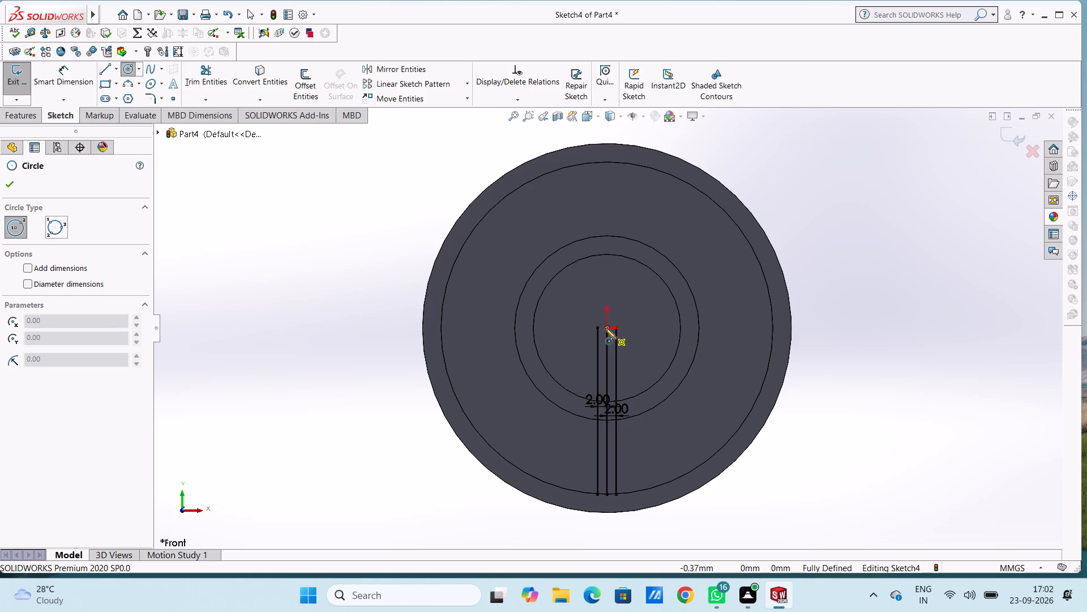
{"action": "left_click", "coordinate": [605, 328]}
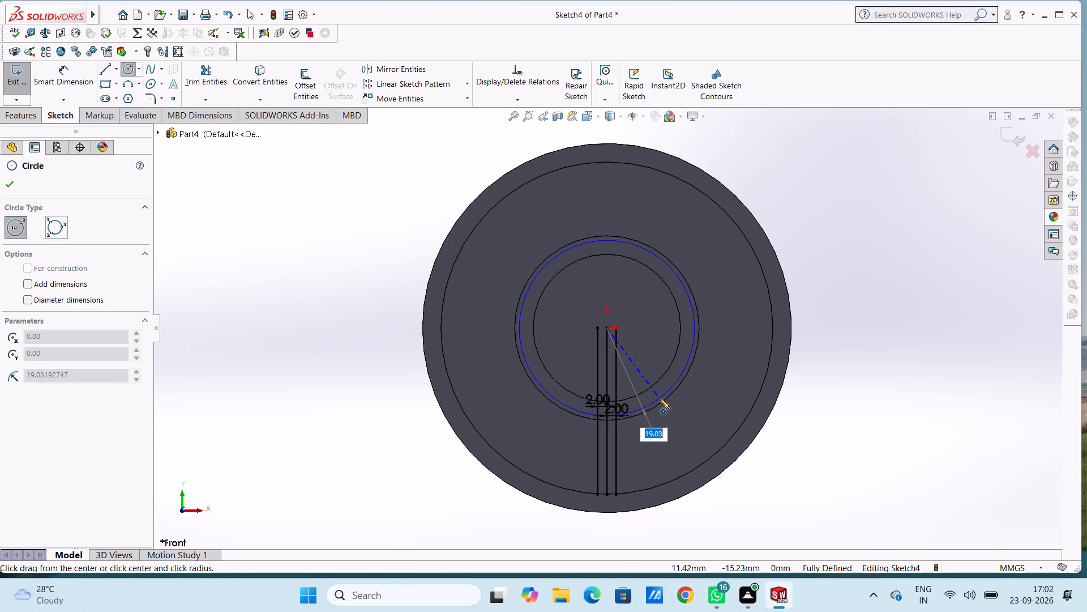
{"action": "left_click", "coordinate": [661, 402]}
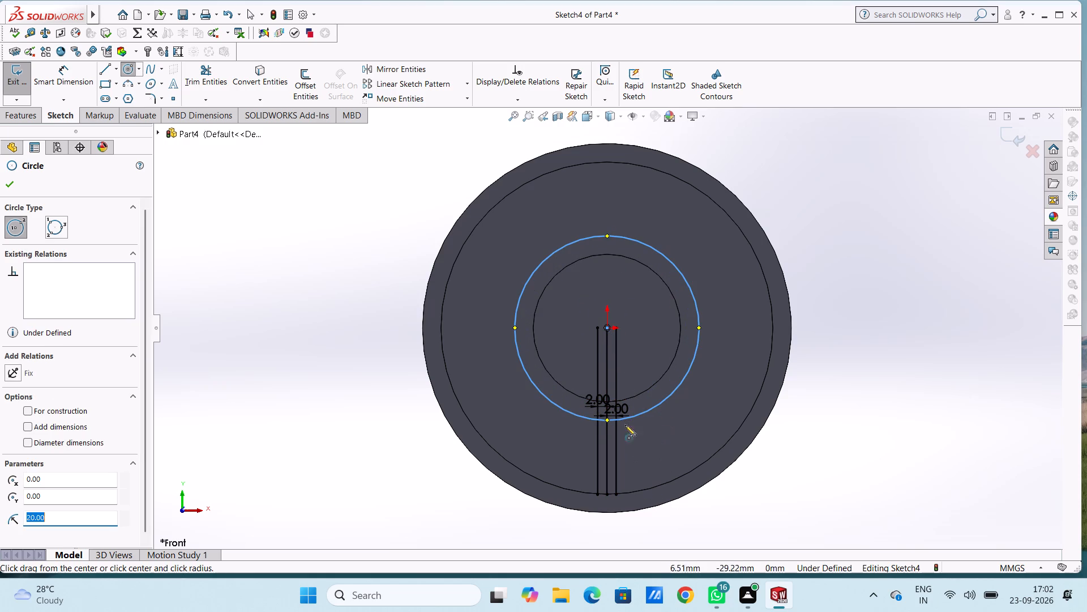
{"action": "left_click", "coordinate": [607, 329]}
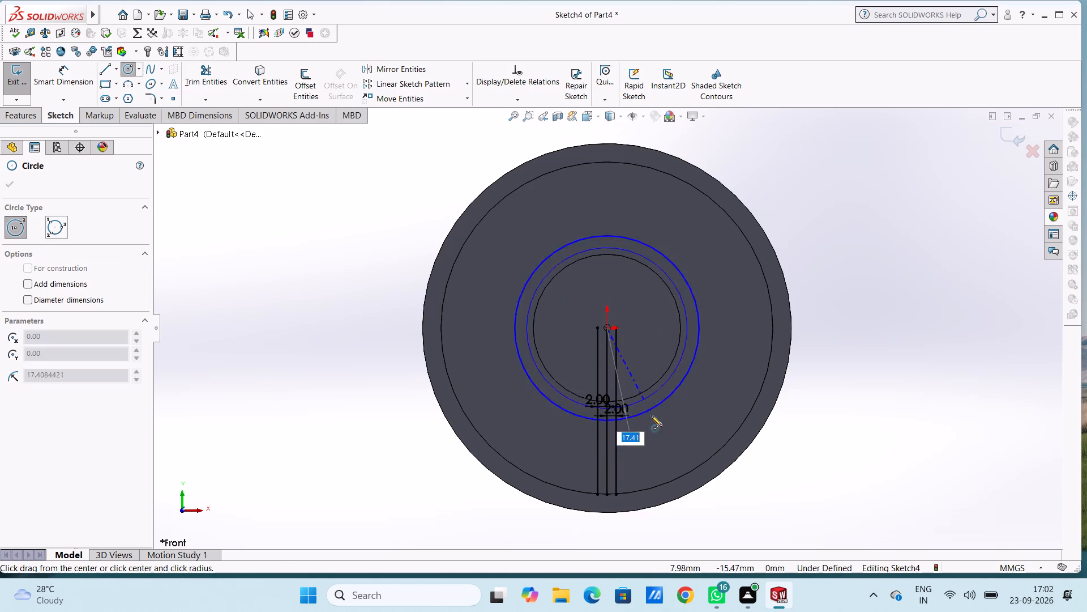
{"action": "left_click", "coordinate": [684, 477]}
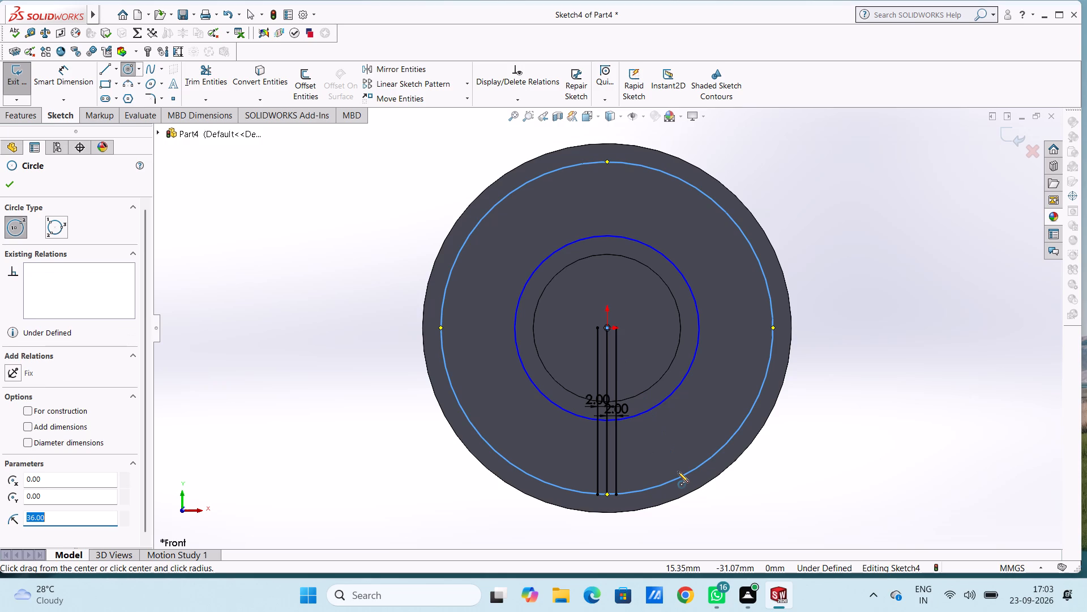
{"action": "key", "text": "Escape"}
{"action": "key", "text": "Escape"}
{"action": "key", "text": "Escape"}
{"action": "key", "text": "Escape"}
{"action": "key", "text": "Escape"}
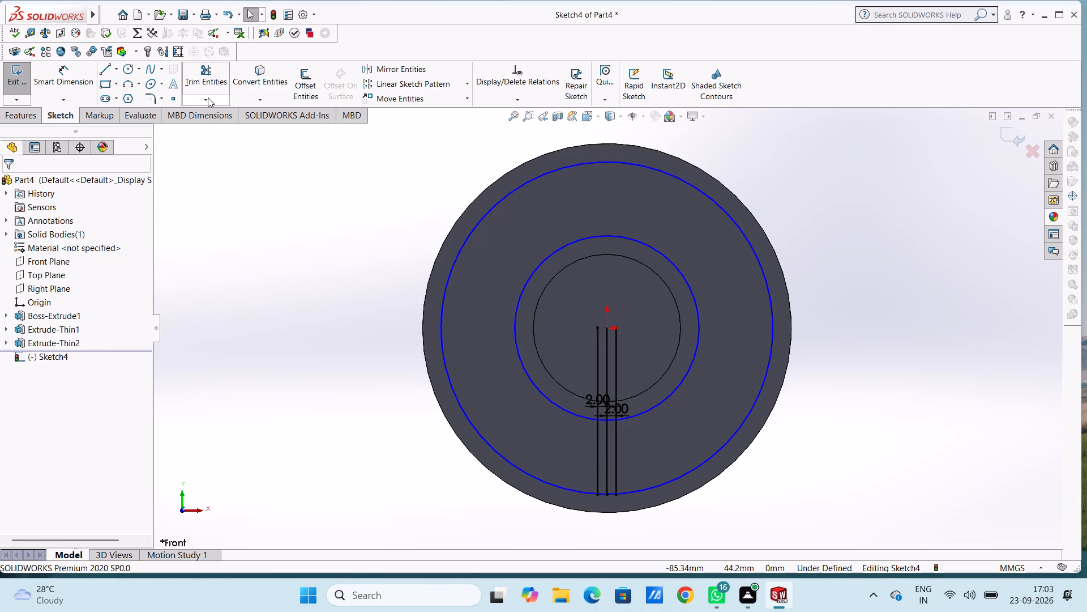
Trim away the three vertical lines' portions inside the 20 mm radius circle and the rest of the centre line.
{"action": "left_click", "coordinate": [207, 95]}
{"action": "left_click", "coordinate": [214, 70]}
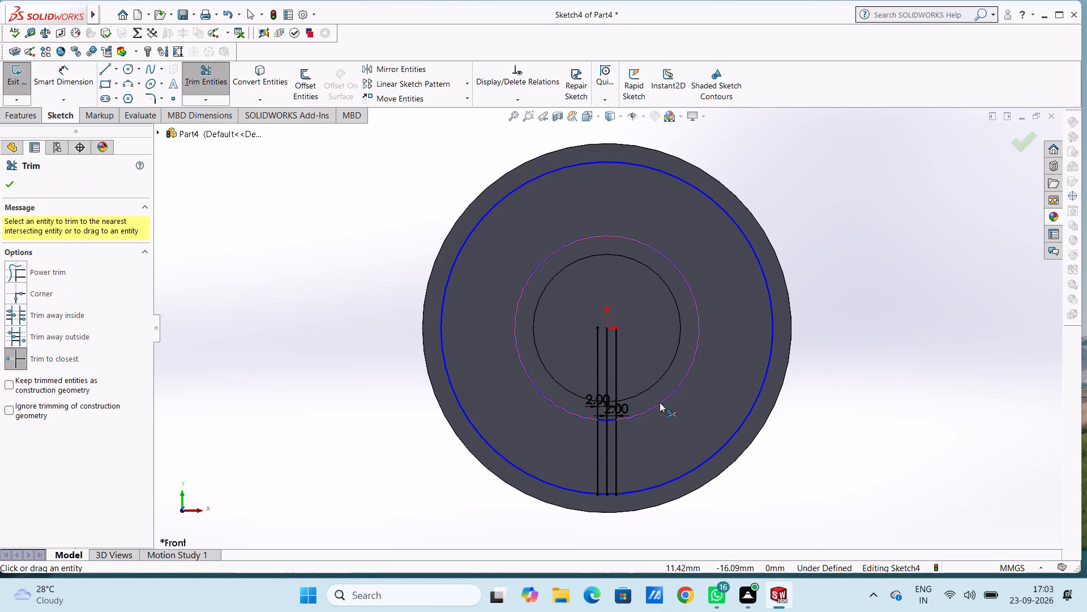
{"action": "scroll", "coordinate": [660, 402], "scroll_direction": "down", "scroll_amount": 4}
{"action": "left_click", "coordinate": [519, 286]}
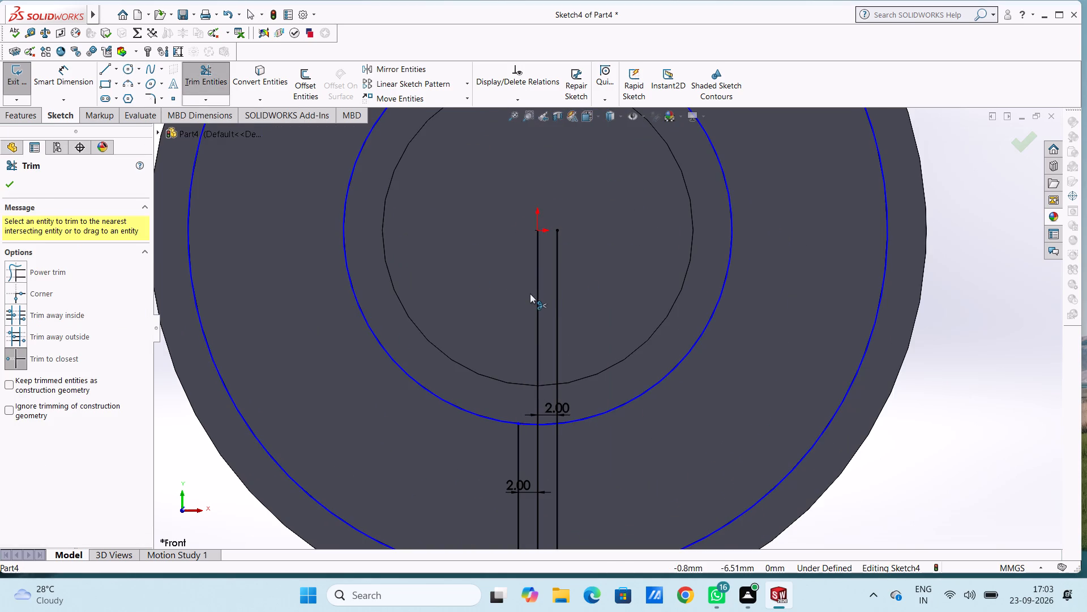
{"action": "left_click", "coordinate": [537, 297]}
{"action": "left_click", "coordinate": [558, 307]}
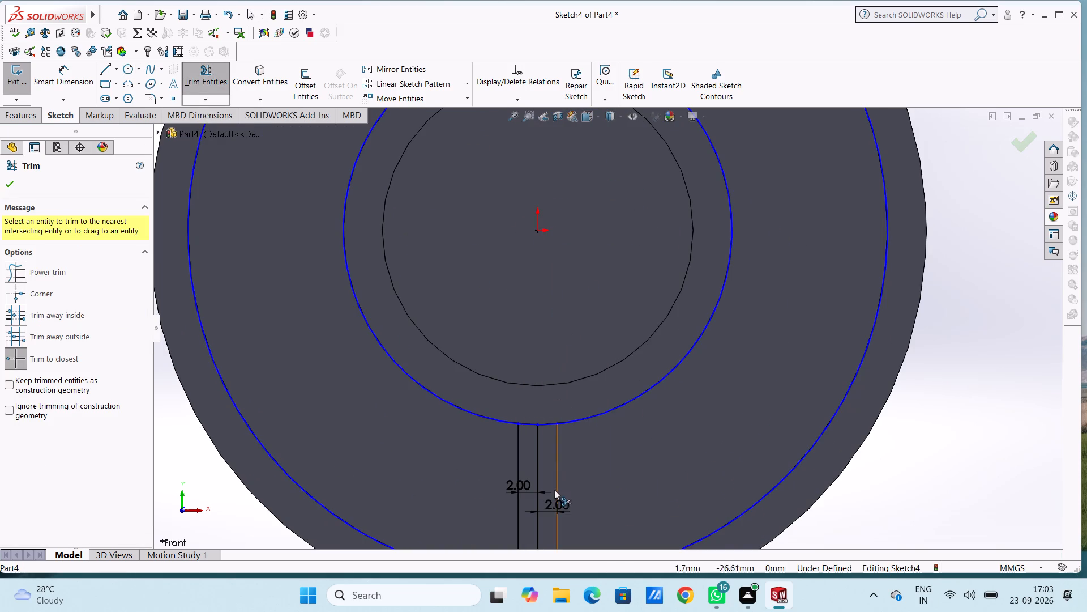
{"action": "left_click", "coordinate": [537, 477]}
Trim the short lower ends of the two offset lines that extend past the 36 mm radius circle.
{"action": "scroll", "coordinate": [537, 477], "scroll_direction": "up", "scroll_amount": 5}
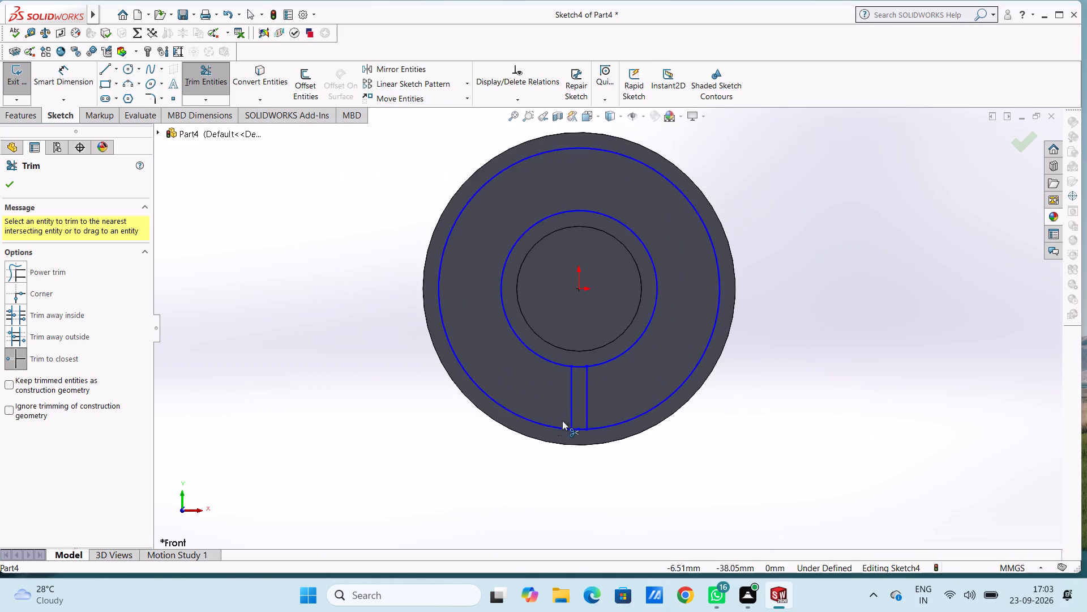
{"action": "scroll", "coordinate": [566, 417], "scroll_direction": "down", "scroll_amount": 11}
{"action": "scroll", "coordinate": [616, 407], "scroll_direction": "down", "scroll_amount": 4}
{"action": "scroll", "coordinate": [563, 334], "scroll_direction": "down", "scroll_amount": 2}
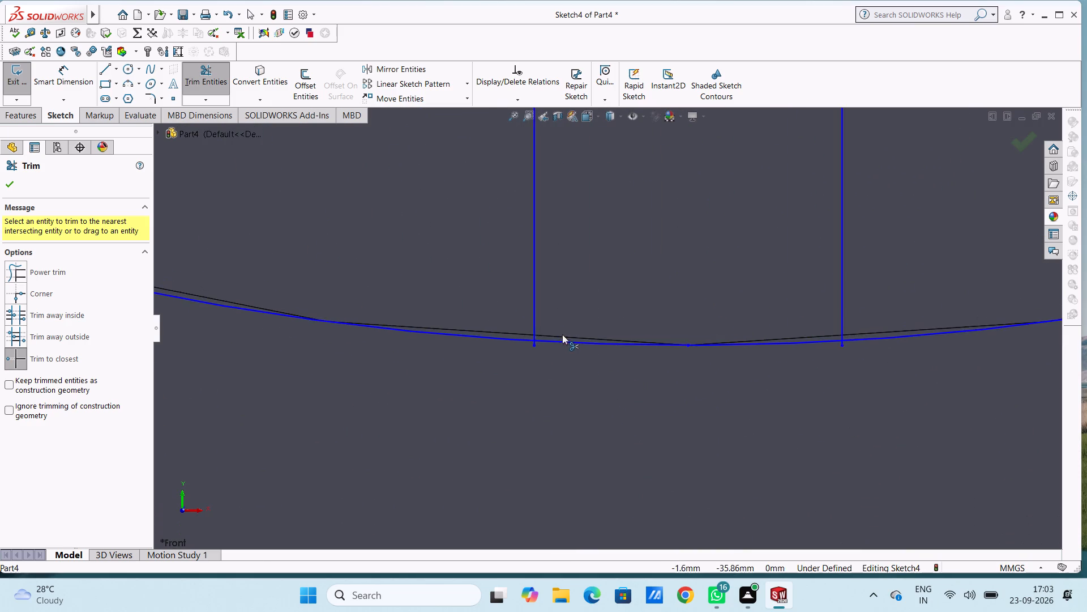
{"action": "scroll", "coordinate": [547, 351], "scroll_direction": "down", "scroll_amount": 2}
{"action": "left_click", "coordinate": [537, 341]}
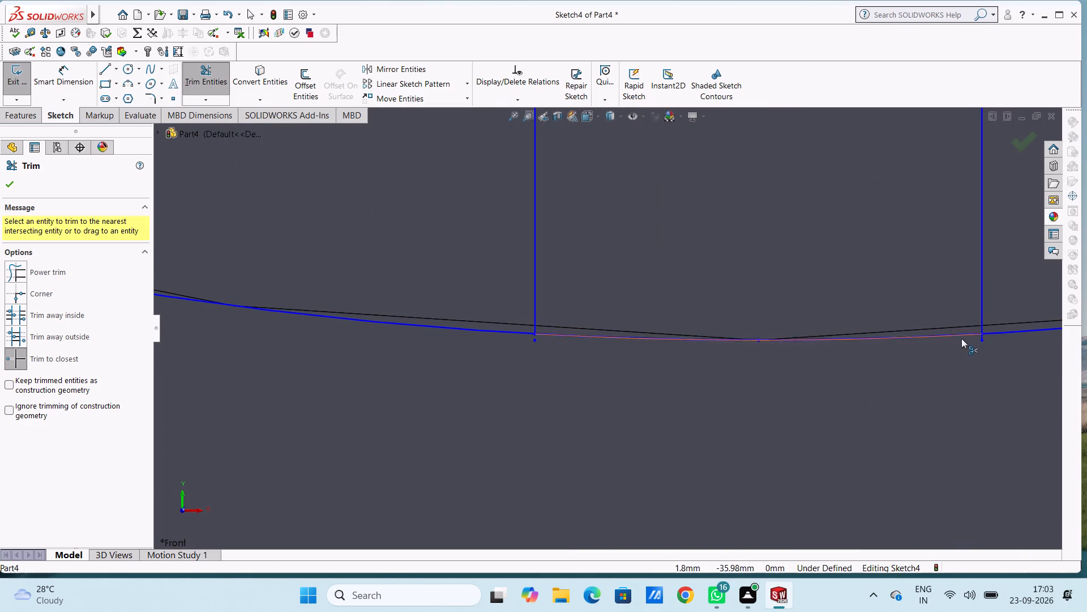
{"action": "left_click", "coordinate": [985, 339]}
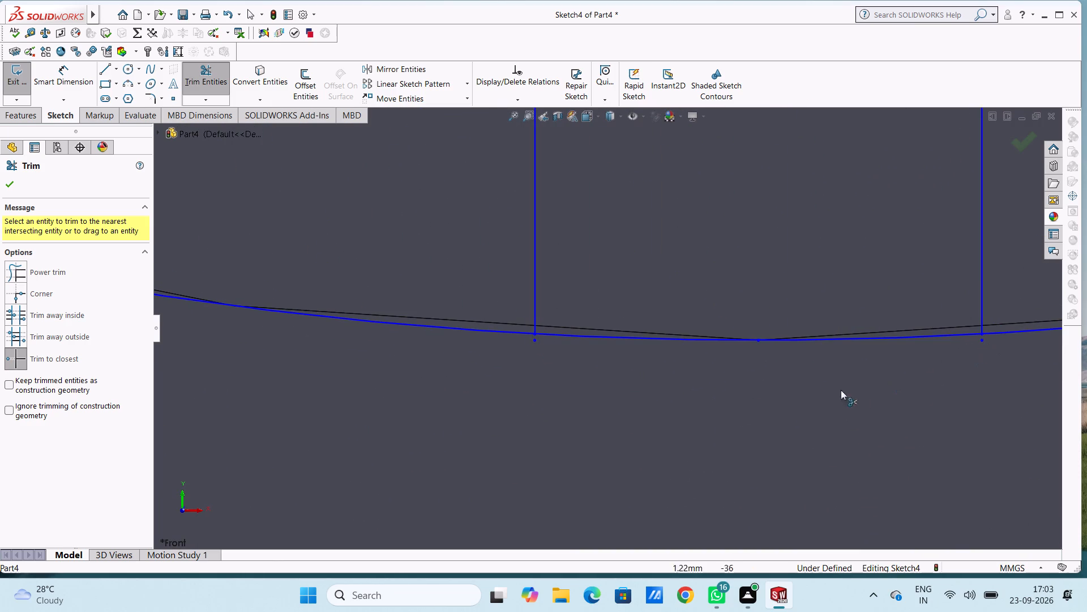
{"action": "scroll", "coordinate": [717, 420], "scroll_direction": "up", "scroll_amount": 11}
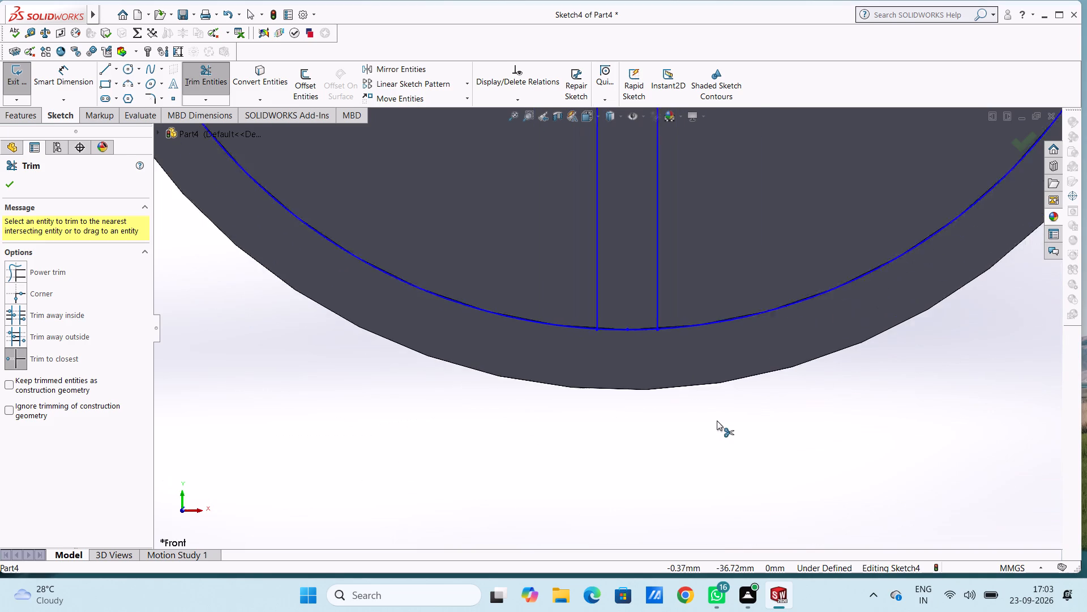
{"action": "scroll", "coordinate": [717, 420], "scroll_direction": "up", "scroll_amount": 5}
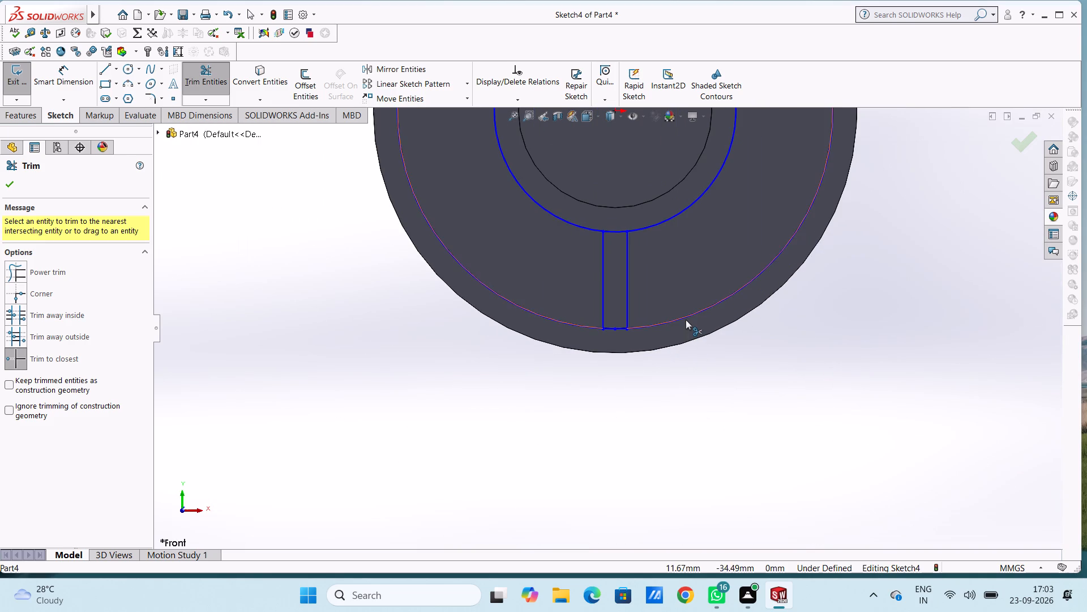
Trim away the remaining arcs of both circles outside the two vertical lines, leaving a closed narrow rib profile.
{"action": "left_click", "coordinate": [686, 320]}
{"action": "left_click", "coordinate": [655, 224]}
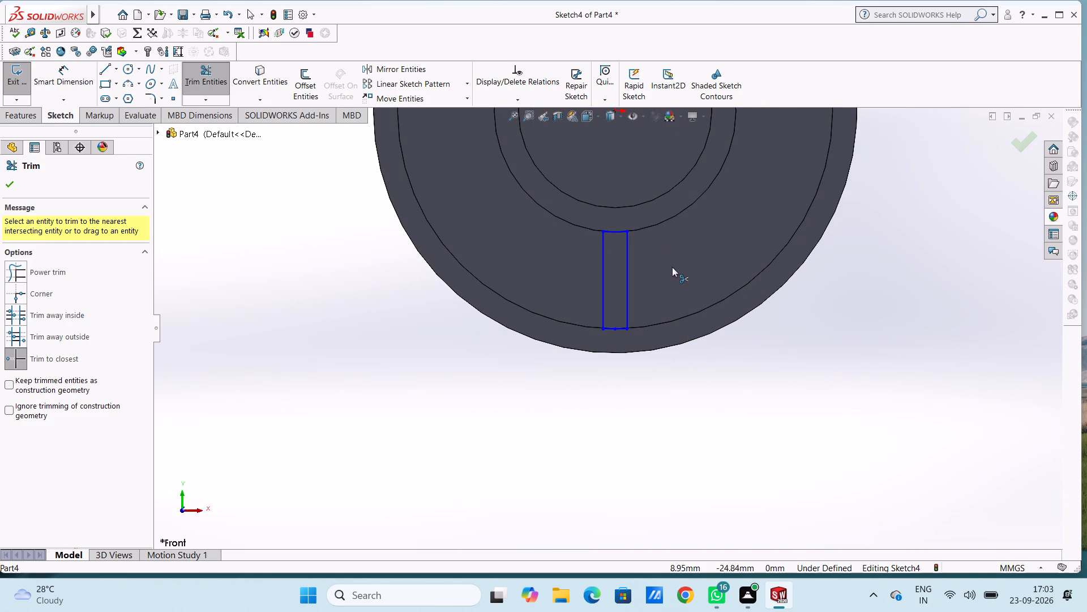
{"action": "key", "text": "Escape"}
{"action": "key", "text": "Escape"}
Dimension the length of the rib profile's straight side line.
{"action": "scroll", "coordinate": [680, 277], "scroll_direction": "up", "scroll_amount": 1}
{"action": "middle_click_drag", "start_coordinate": [677, 283], "coordinate": [652, 318]}
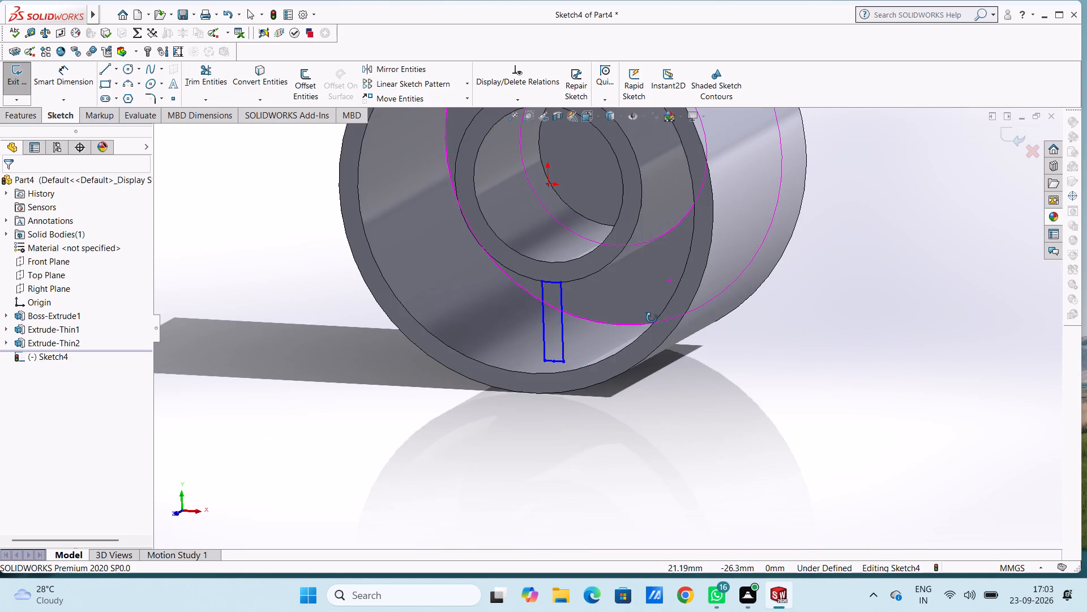
{"action": "middle_click_drag", "start_coordinate": [652, 318], "coordinate": [648, 318]}
{"action": "left_click", "coordinate": [67, 69]}
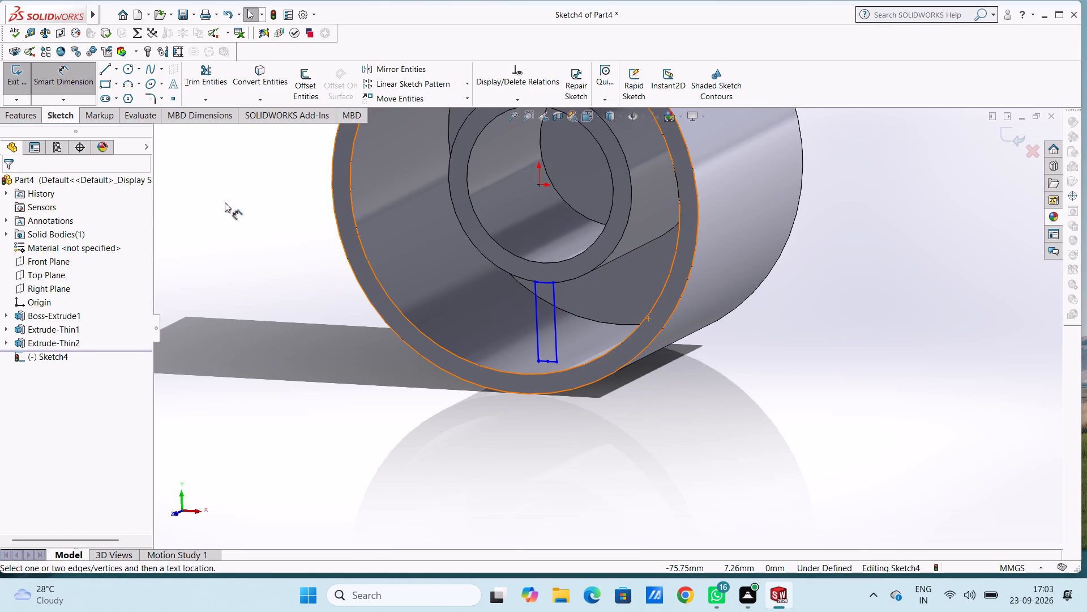
{"action": "left_click", "coordinate": [555, 311]}
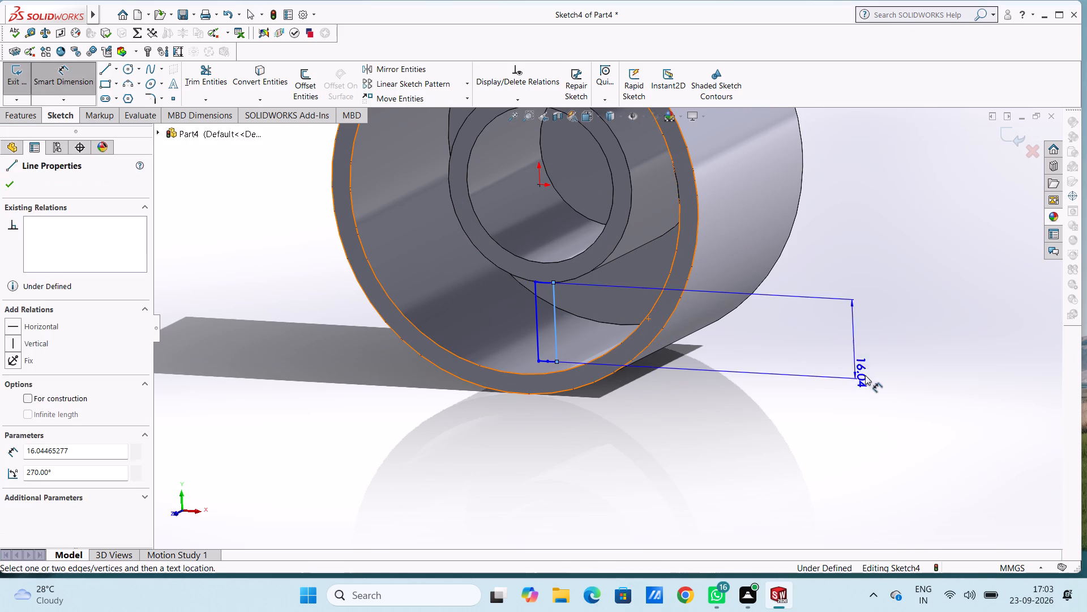
{"action": "left_click", "coordinate": [865, 375]}
{"action": "left_click", "coordinate": [815, 358]}
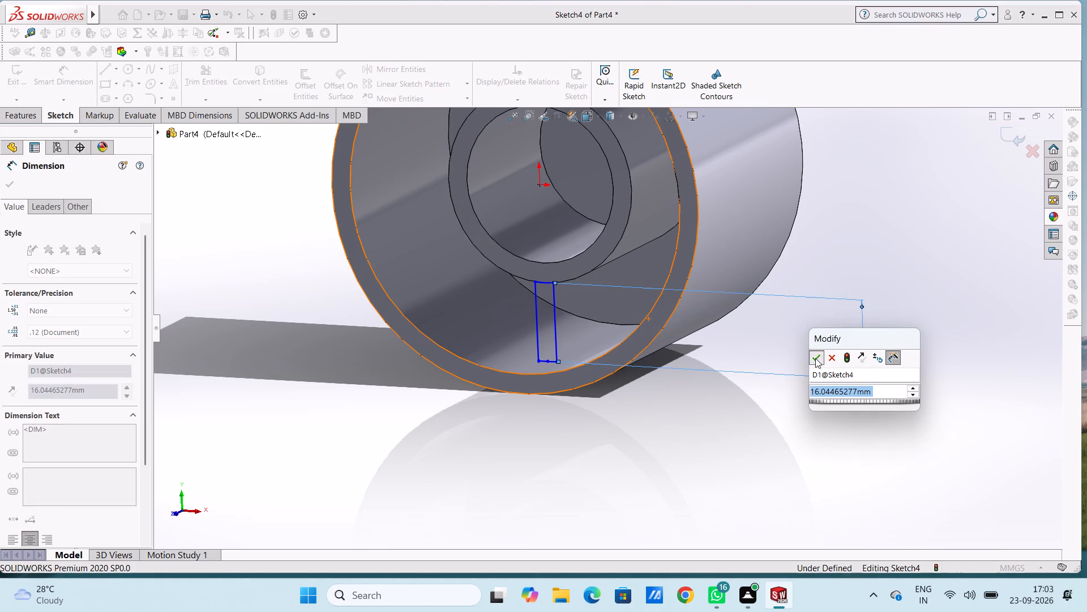
{"action": "left_click", "coordinate": [784, 344]}
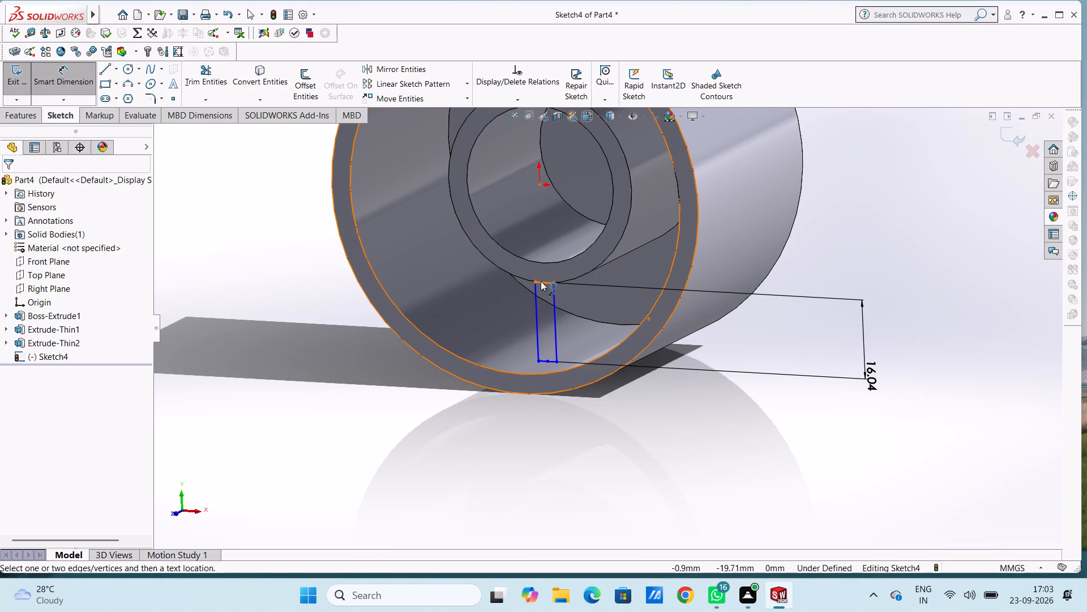
Add radius dimensions to the rib profile's short inner and outer end arcs.
{"action": "left_click", "coordinate": [541, 281]}
{"action": "left_click", "coordinate": [571, 466]}
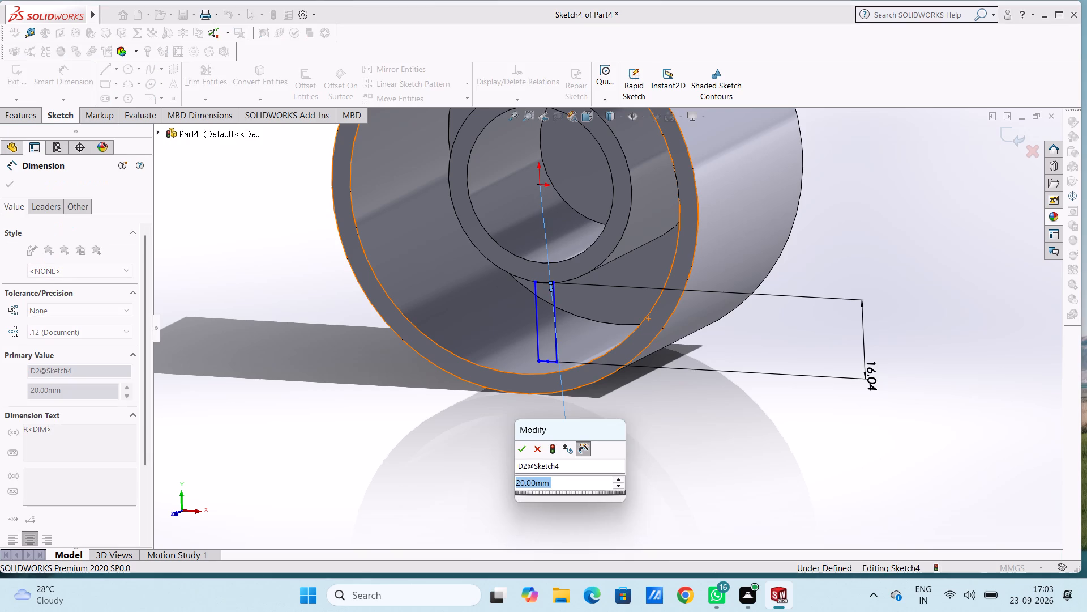
{"action": "left_click", "coordinate": [521, 450]}
{"action": "left_click", "coordinate": [490, 453]}
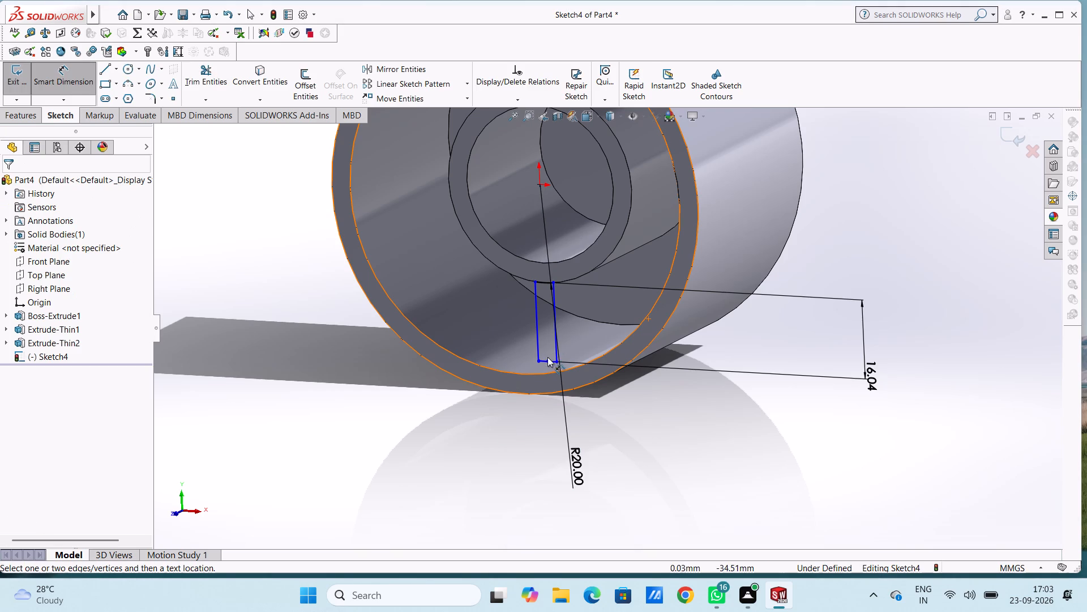
{"action": "left_click", "coordinate": [543, 363]}
{"action": "left_click", "coordinate": [525, 481]}
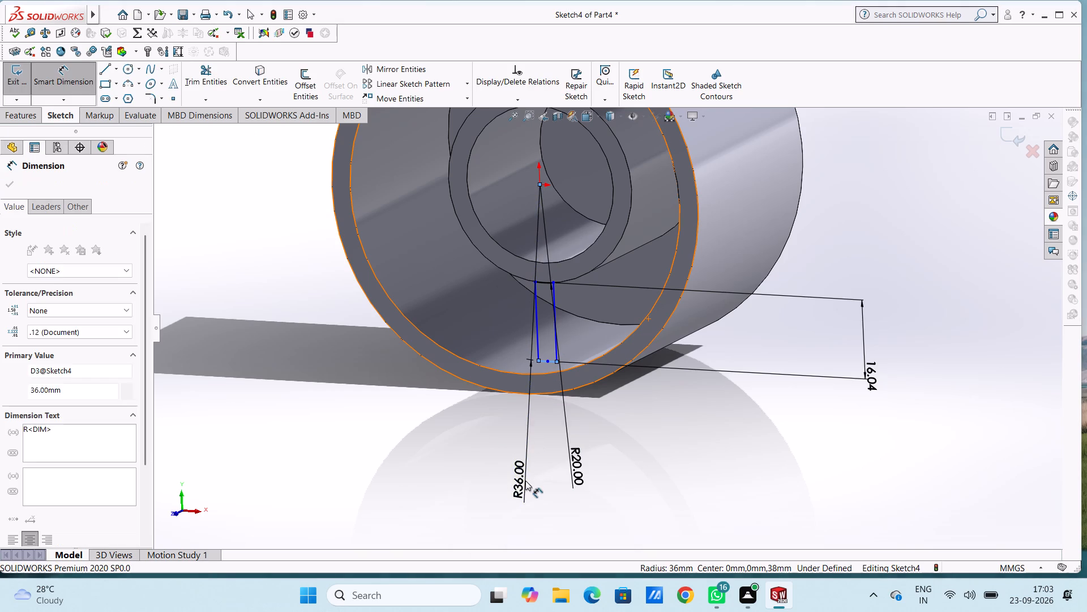
{"action": "left_click", "coordinate": [477, 465]}
{"action": "left_click", "coordinate": [447, 462]}
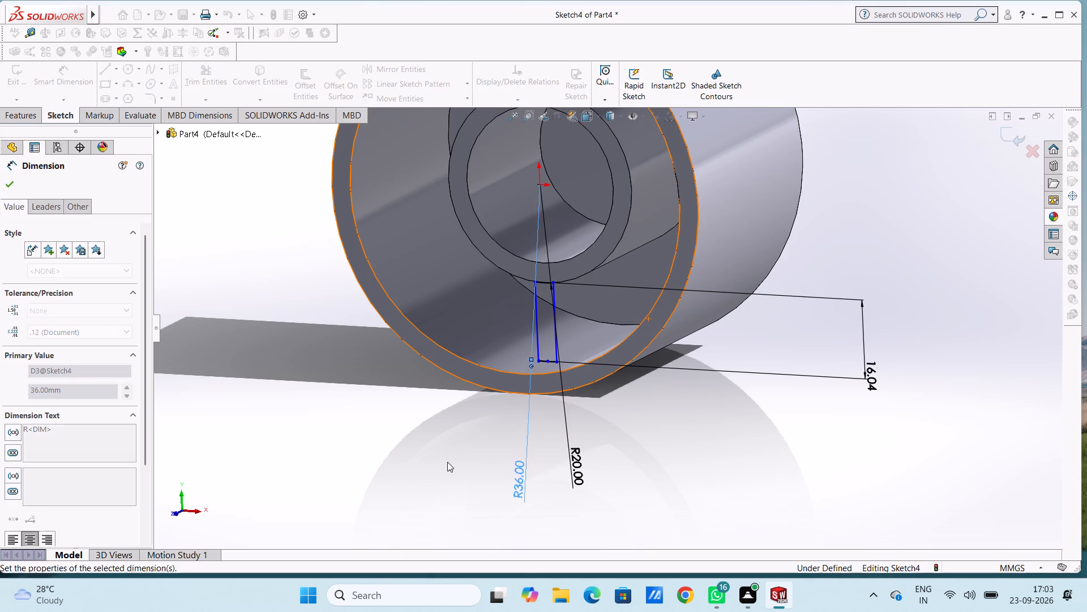
Dimension the rib profile's width between its two vertical side lines.
{"action": "left_click", "coordinate": [538, 321]}
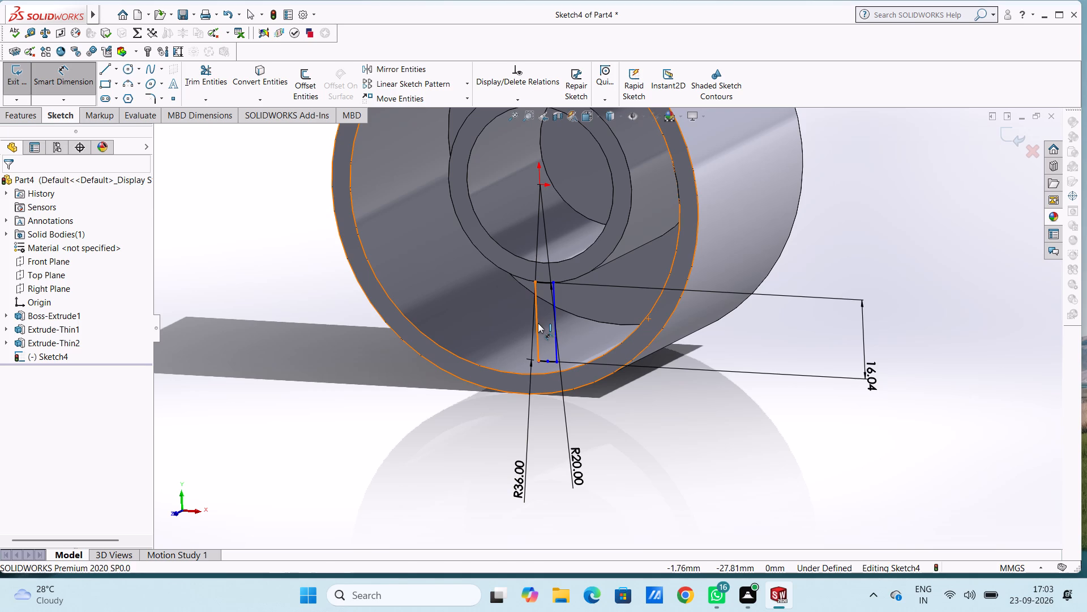
{"action": "left_click", "coordinate": [553, 324]}
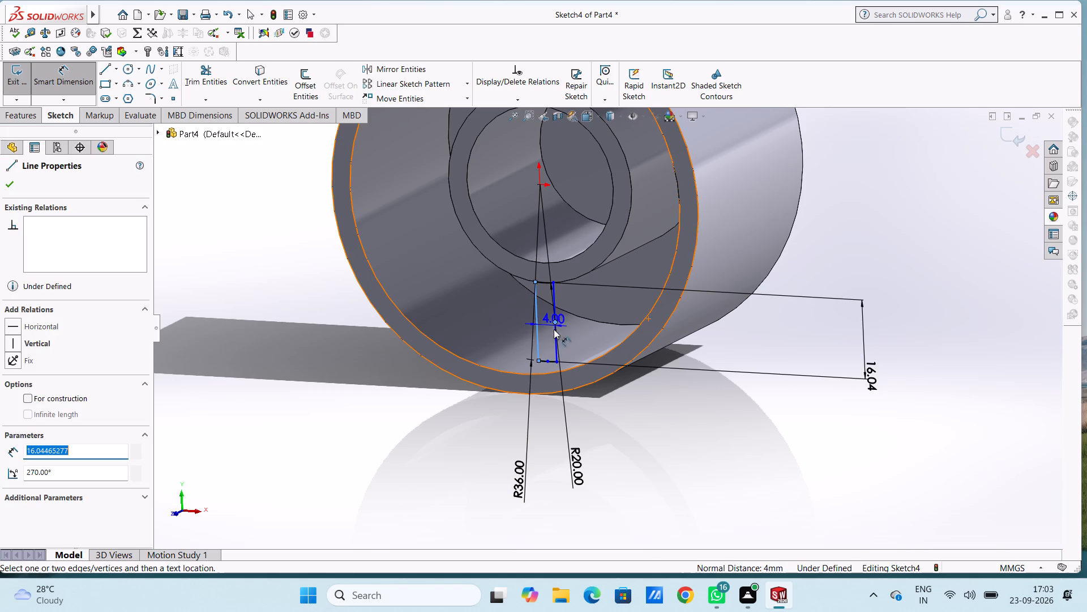
{"action": "left_click", "coordinate": [537, 508]}
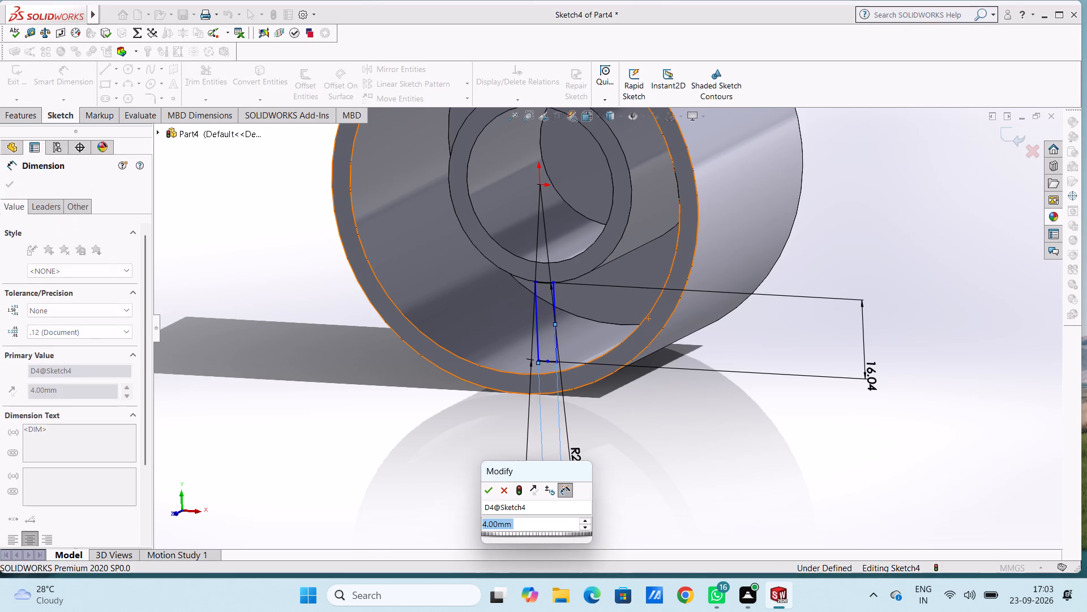
{"action": "left_click", "coordinate": [485, 490]}
{"action": "left_click", "coordinate": [430, 445]}
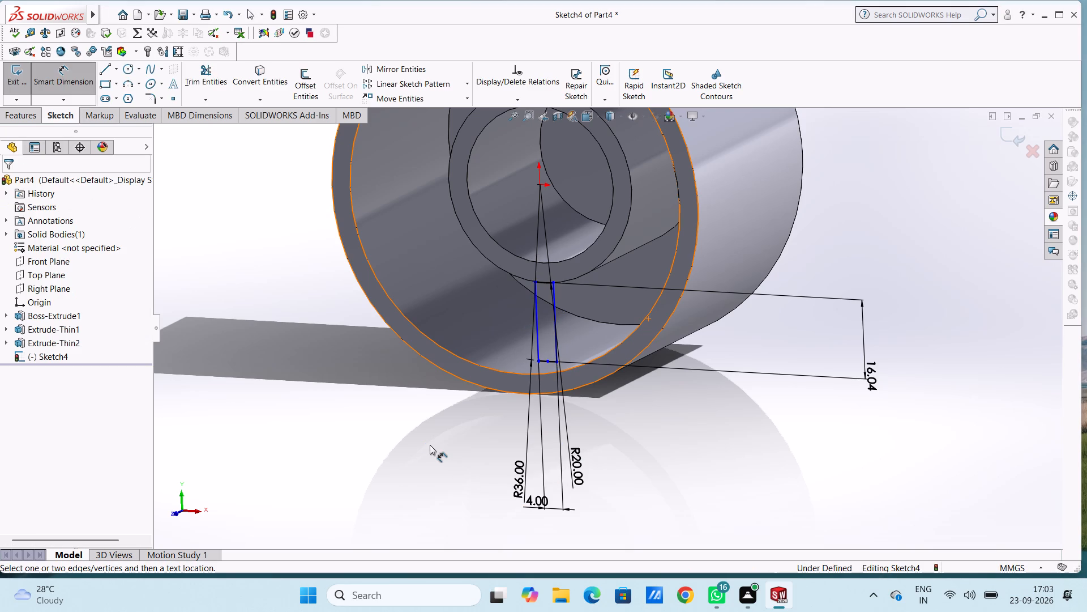
{"action": "key", "text": "Escape"}
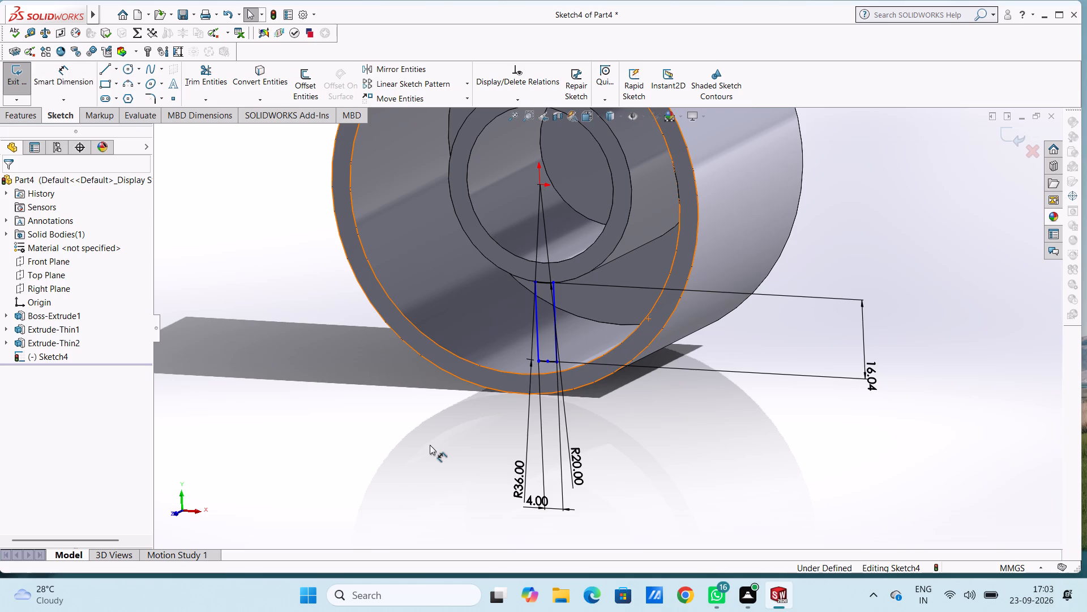
{"action": "key", "text": "Escape"}
Extrude the rib profile as a blind boss 36 mm deep, reversed into the cup toward its floor, with merged result.
{"action": "middle_click_drag", "start_coordinate": [446, 447], "coordinate": [438, 447]}
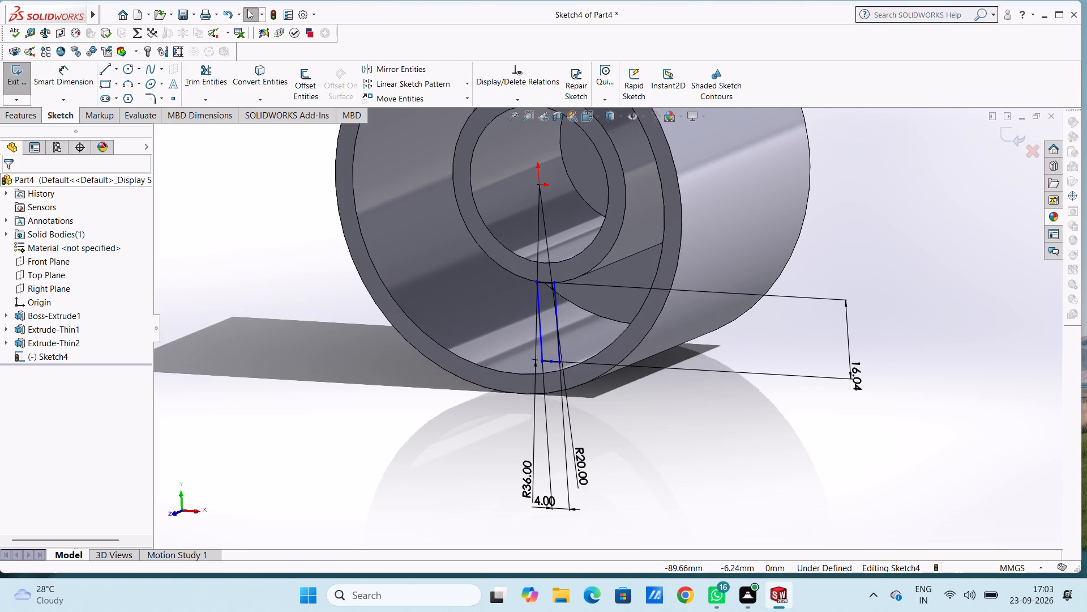
{"action": "left_click", "coordinate": [13, 116]}
{"action": "left_click", "coordinate": [18, 87]}
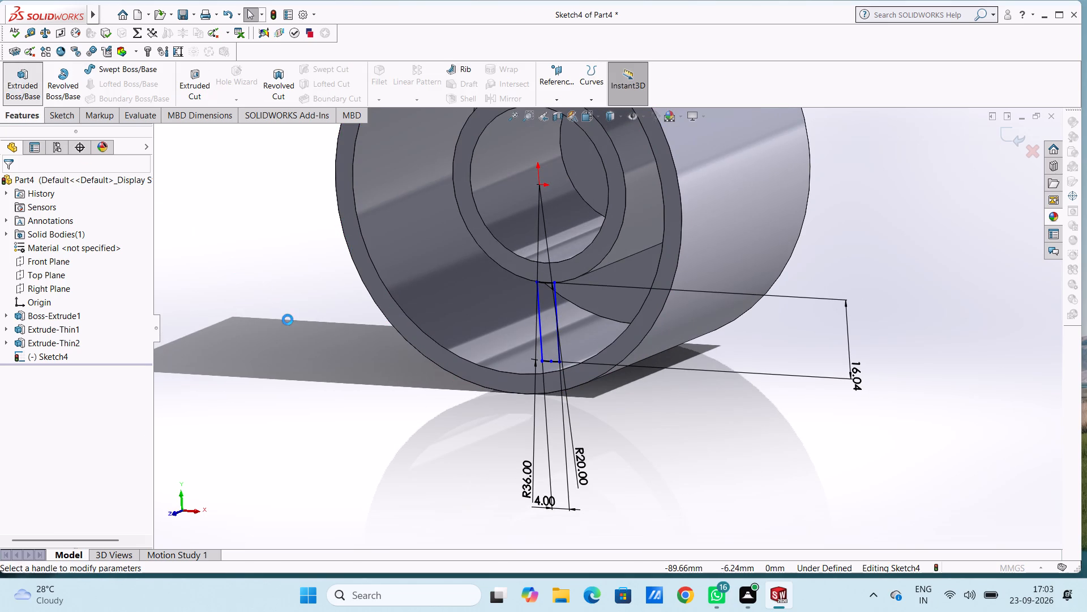
{"action": "left_click", "coordinate": [11, 257]}
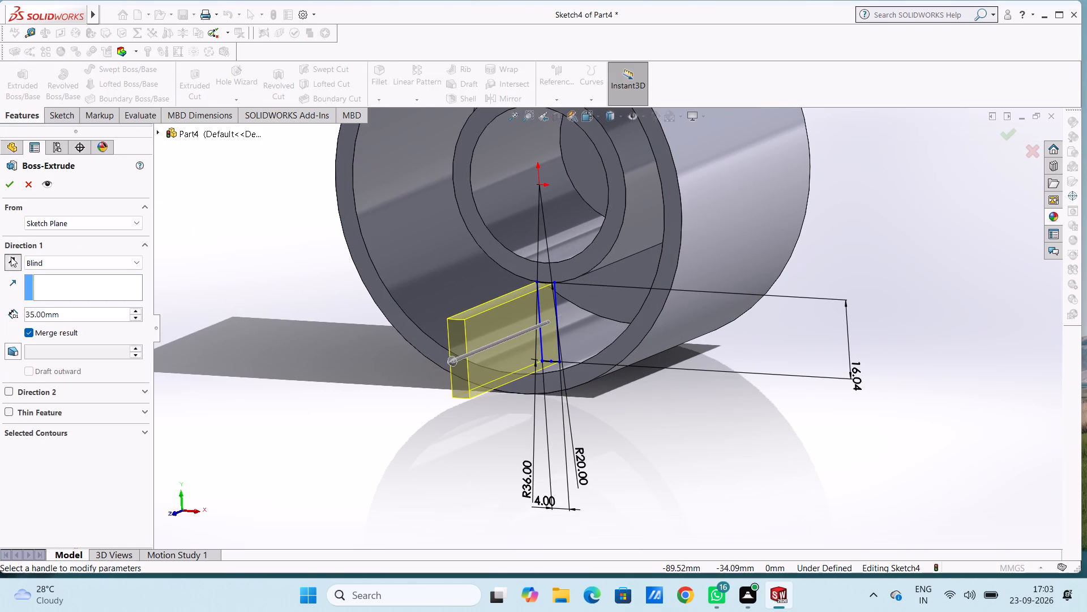
{"action": "middle_click_drag", "start_coordinate": [196, 379], "coordinate": [221, 390]}
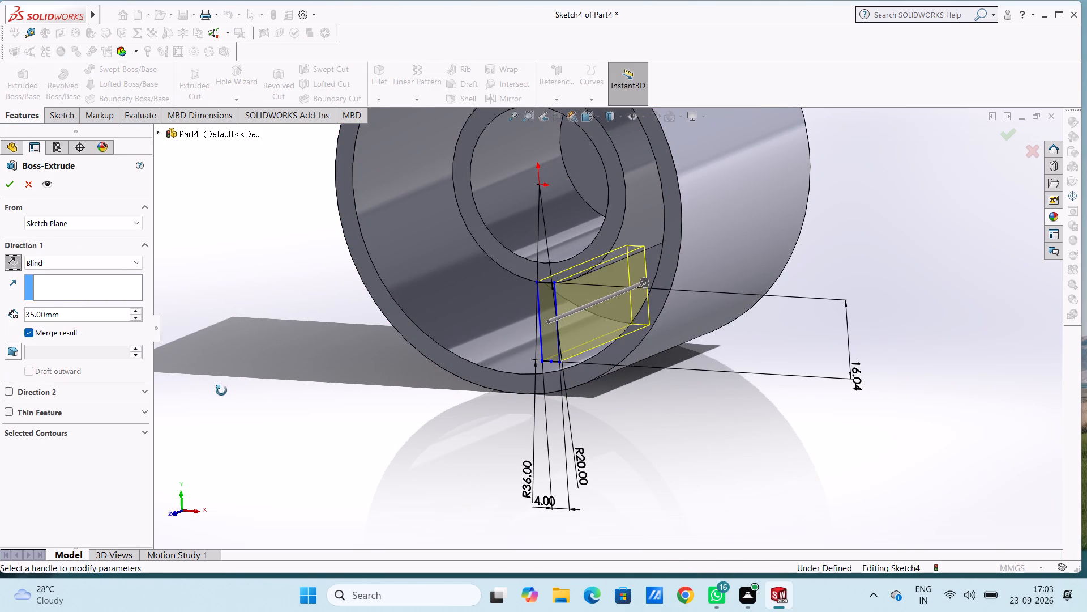
{"action": "middle_click_drag", "start_coordinate": [221, 390], "coordinate": [318, 440]}
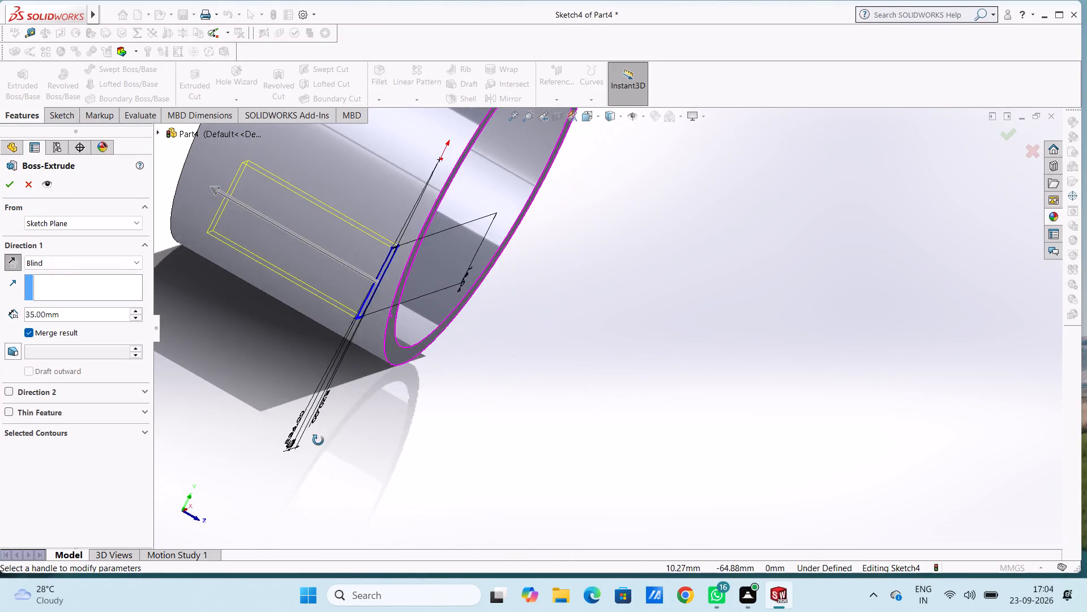
{"action": "middle_click_drag", "start_coordinate": [318, 440], "coordinate": [273, 425]}
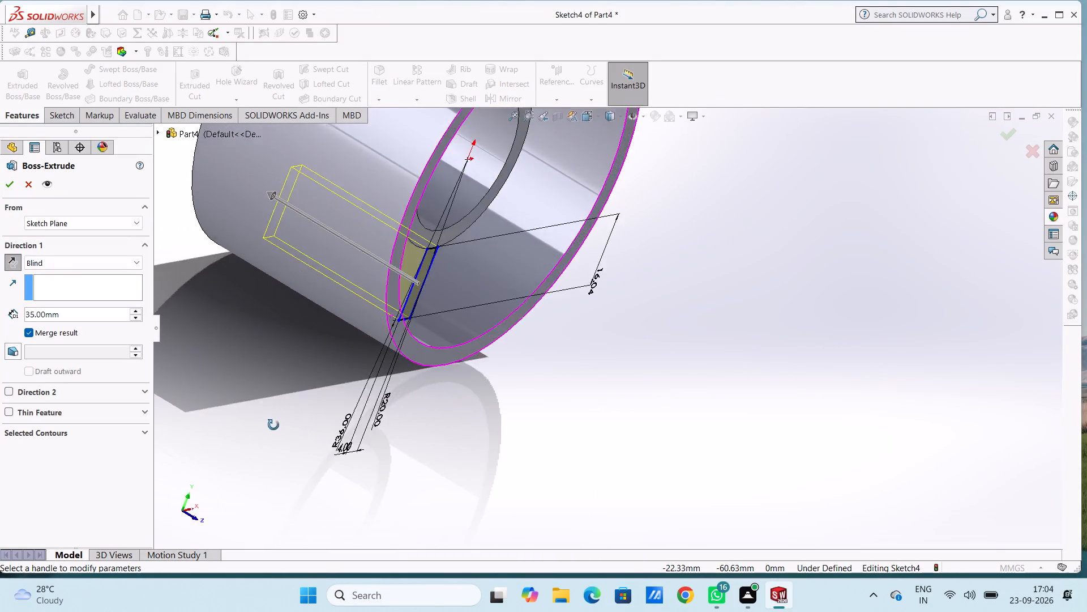
{"action": "middle_click_drag", "start_coordinate": [273, 425], "coordinate": [211, 389]}
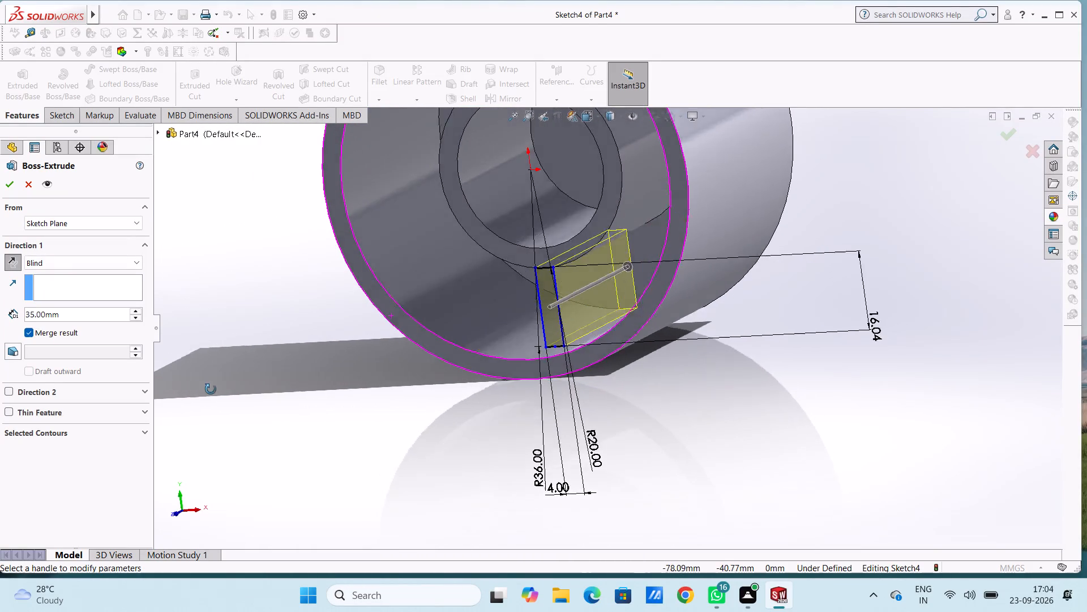
{"action": "middle_click_drag", "start_coordinate": [211, 389], "coordinate": [285, 418]}
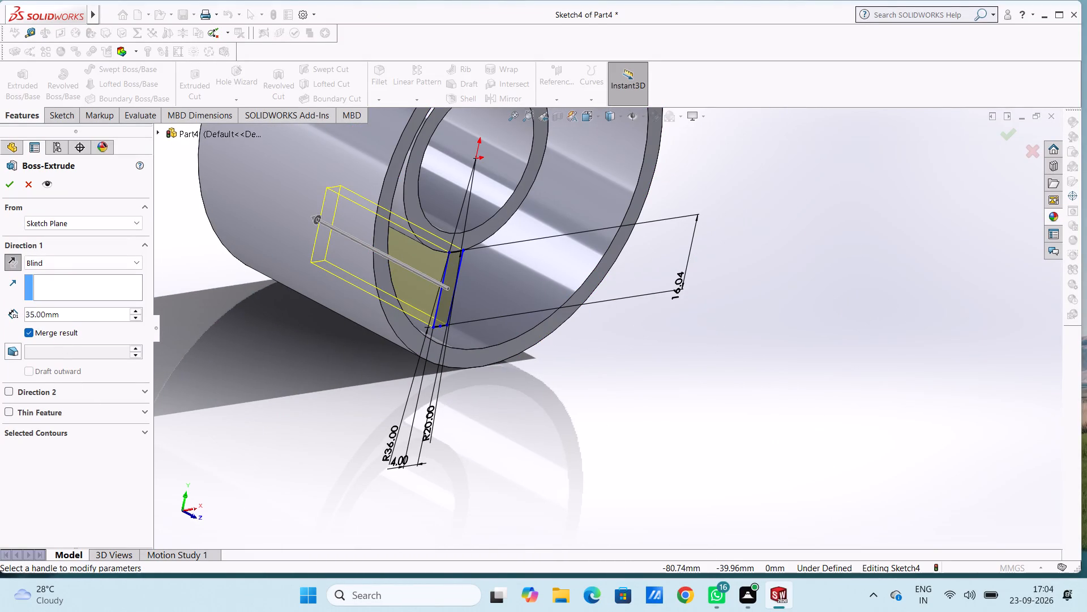
{"action": "double_click", "coordinate": [85, 308]}
{"action": "double_click", "coordinate": [85, 317]}
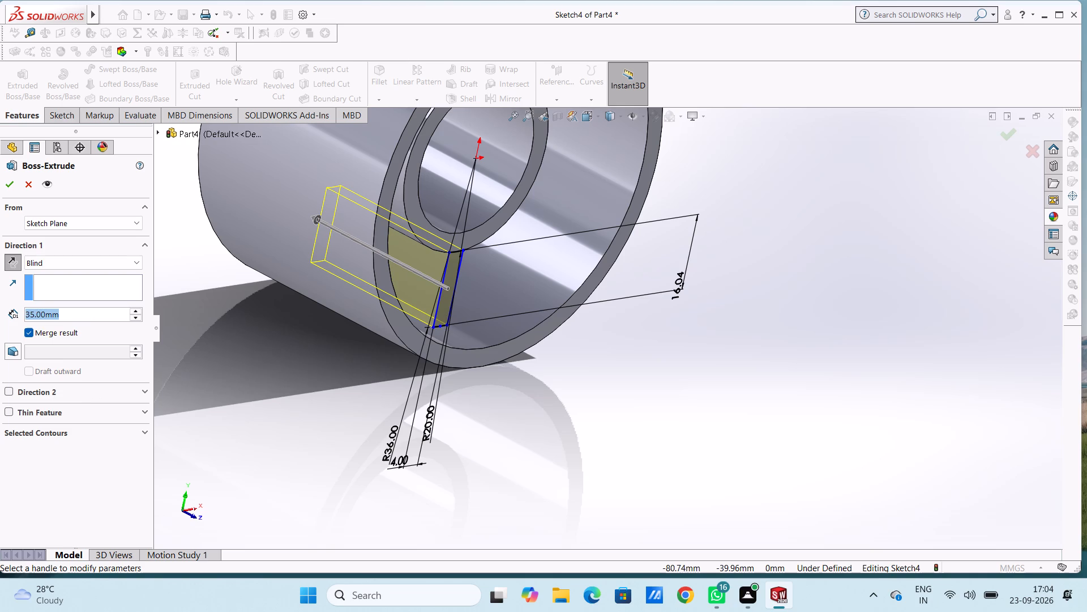
{"action": "type", "text": "36"}
{"action": "key", "text": "Return"}
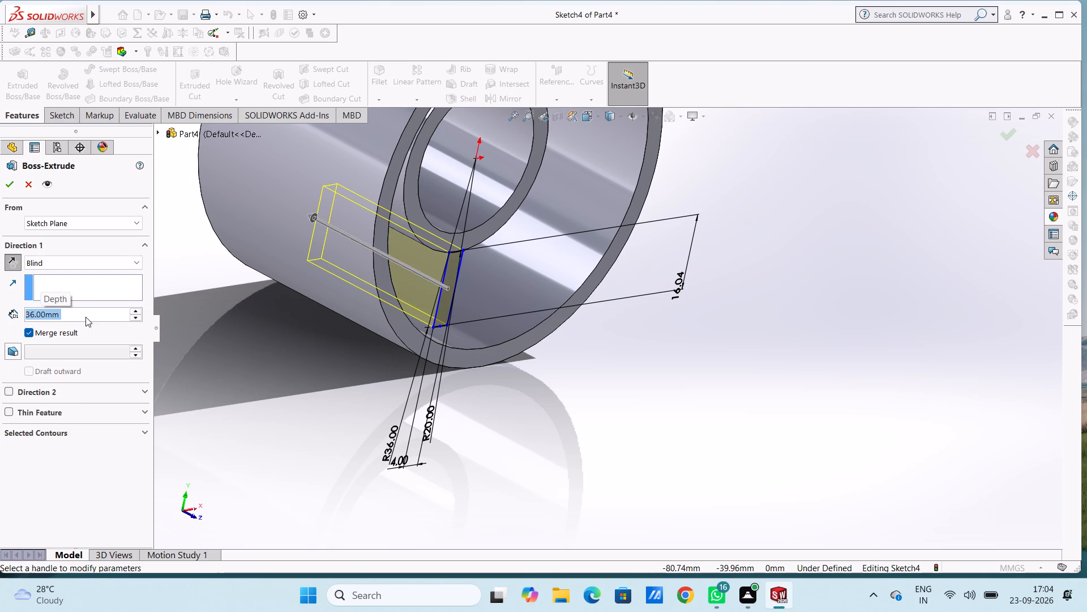
{"action": "left_click", "coordinate": [13, 187]}
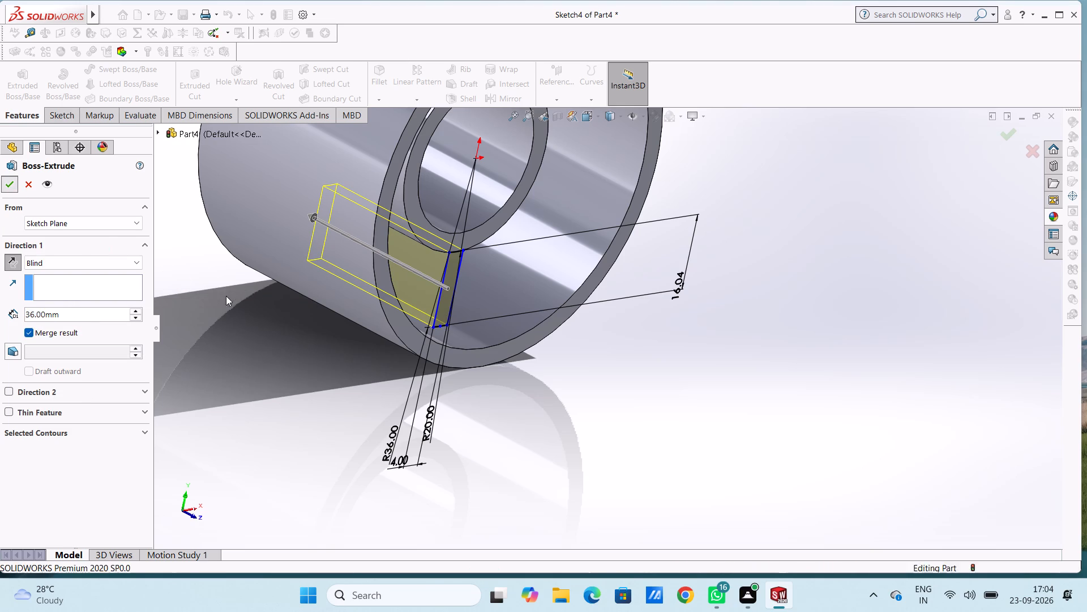
Inspect the extruded rib inside the cup from several angles, ending in an isometric view.
{"action": "scroll", "coordinate": [232, 297], "scroll_direction": "up", "scroll_amount": 2}
{"action": "middle_click_drag", "start_coordinate": [273, 300], "coordinate": [350, 344]}
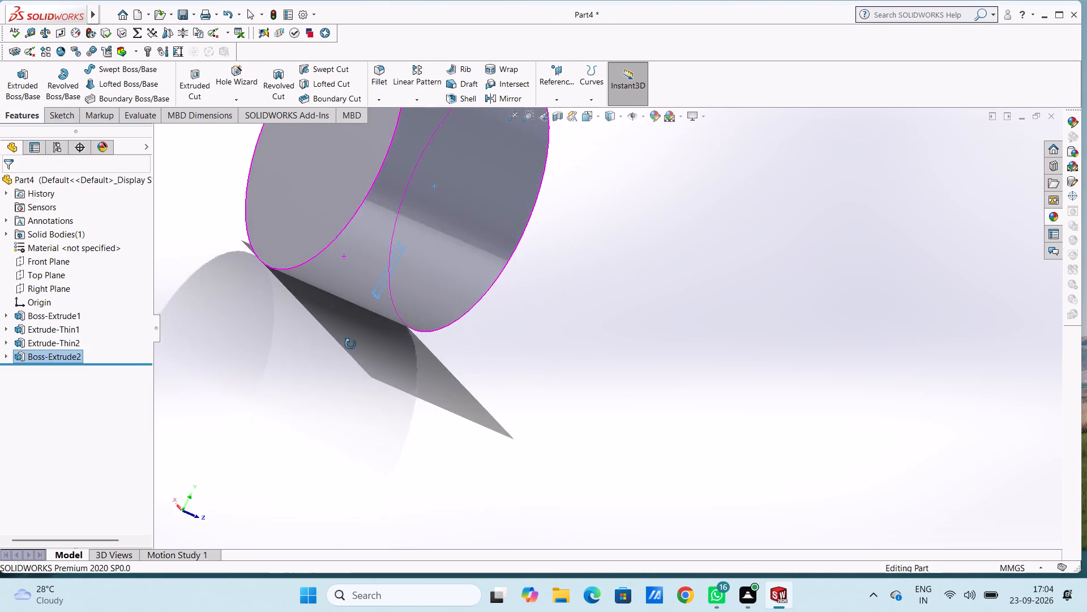
{"action": "middle_click_drag", "start_coordinate": [350, 344], "coordinate": [241, 351]}
{"action": "left_click", "coordinate": [240, 352]}
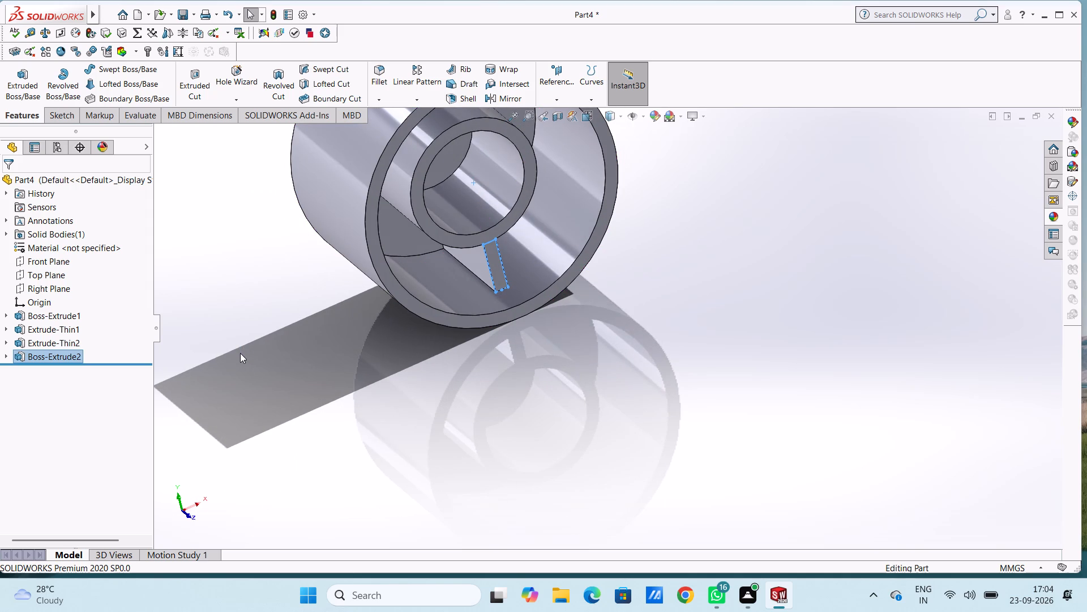
{"action": "middle_click_drag", "start_coordinate": [238, 352], "coordinate": [186, 346]}
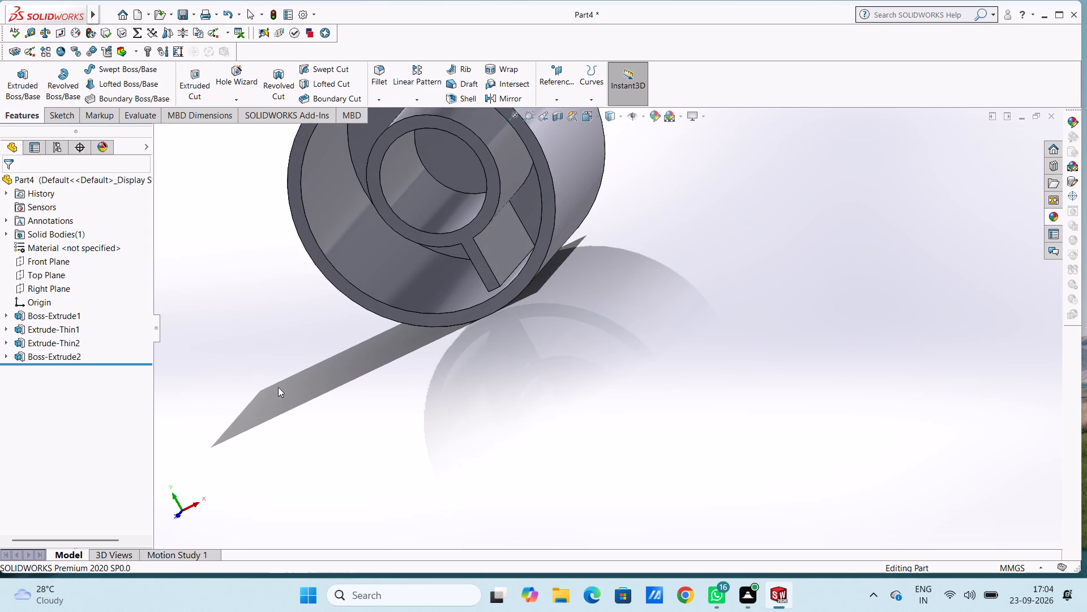
{"action": "key", "text": "ctrl+7"}
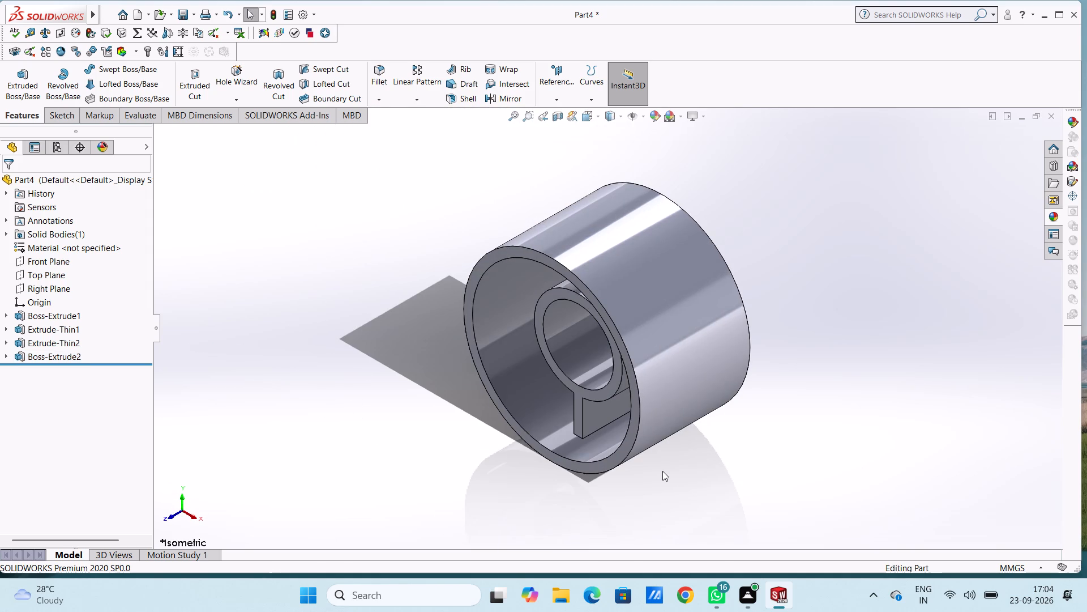
Start a symmetric 3 mm fillet on the two long edges where the rib meets the cup's inner wall.
{"action": "scroll", "coordinate": [665, 472], "scroll_direction": "down", "scroll_amount": 4}
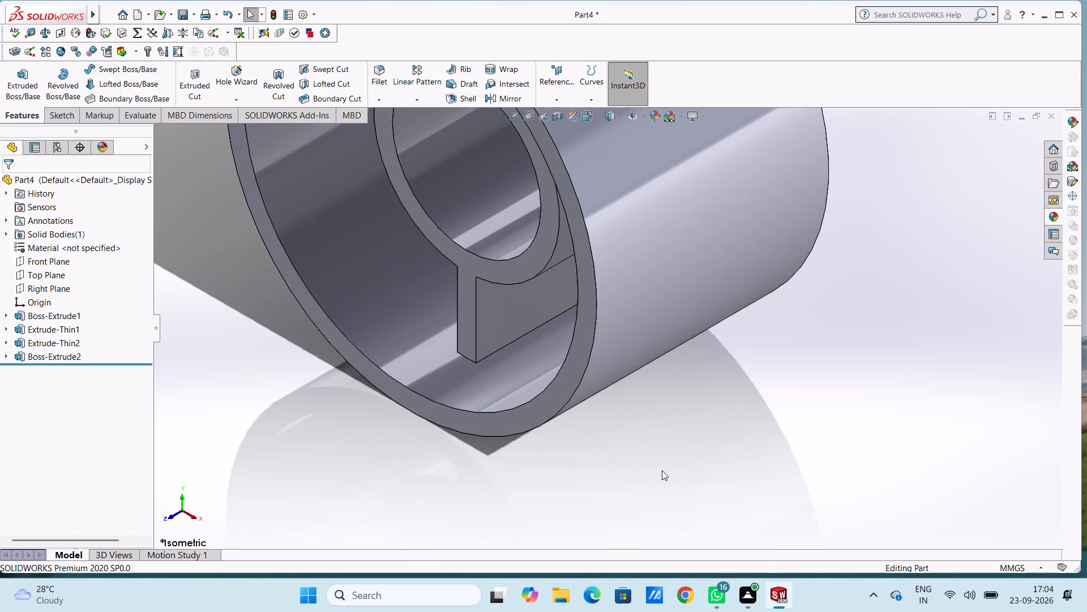
{"action": "middle_click_drag", "start_coordinate": [647, 450], "coordinate": [663, 449]}
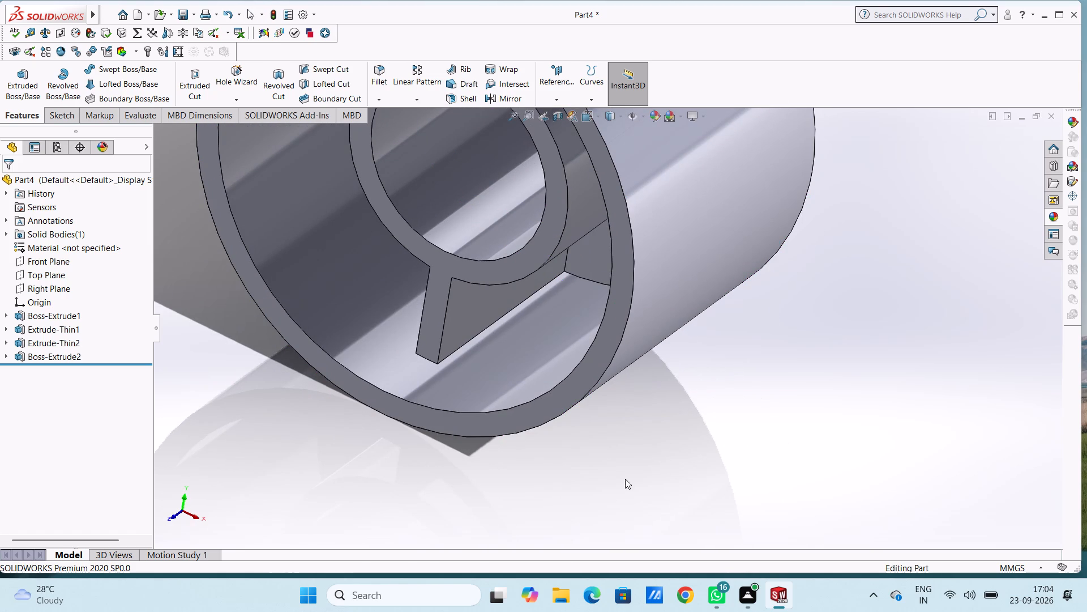
{"action": "scroll", "coordinate": [515, 374], "scroll_direction": "down", "scroll_amount": 3}
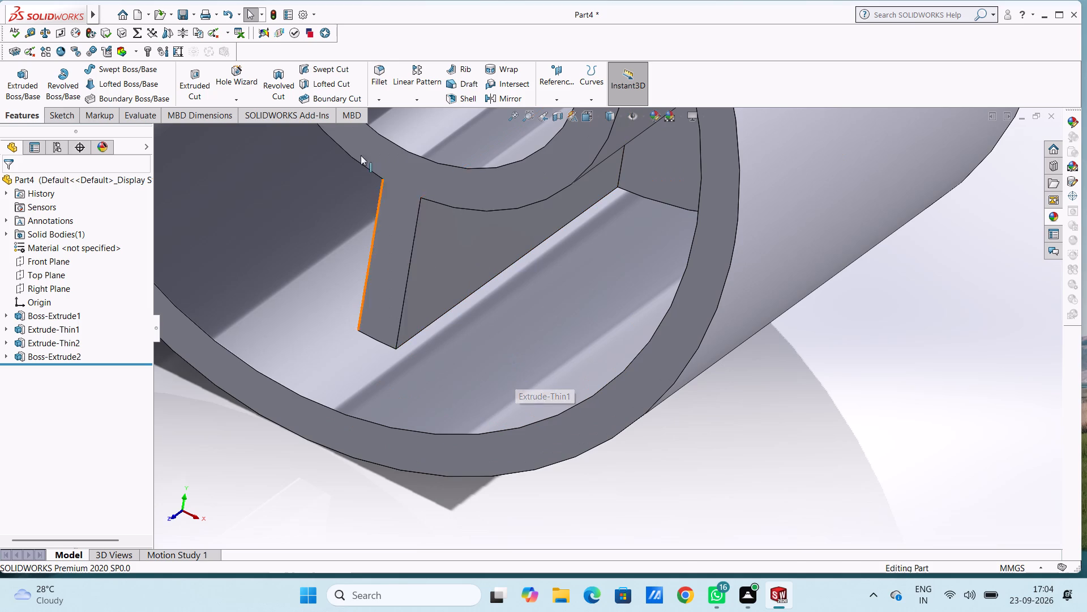
{"action": "left_click", "coordinate": [379, 72]}
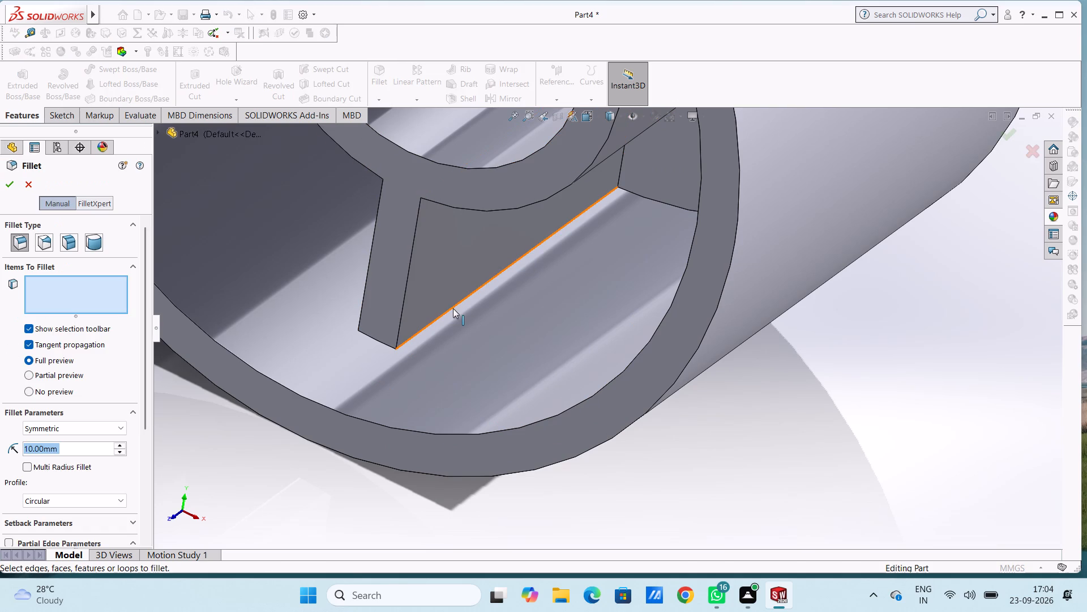
{"action": "left_click", "coordinate": [452, 309]}
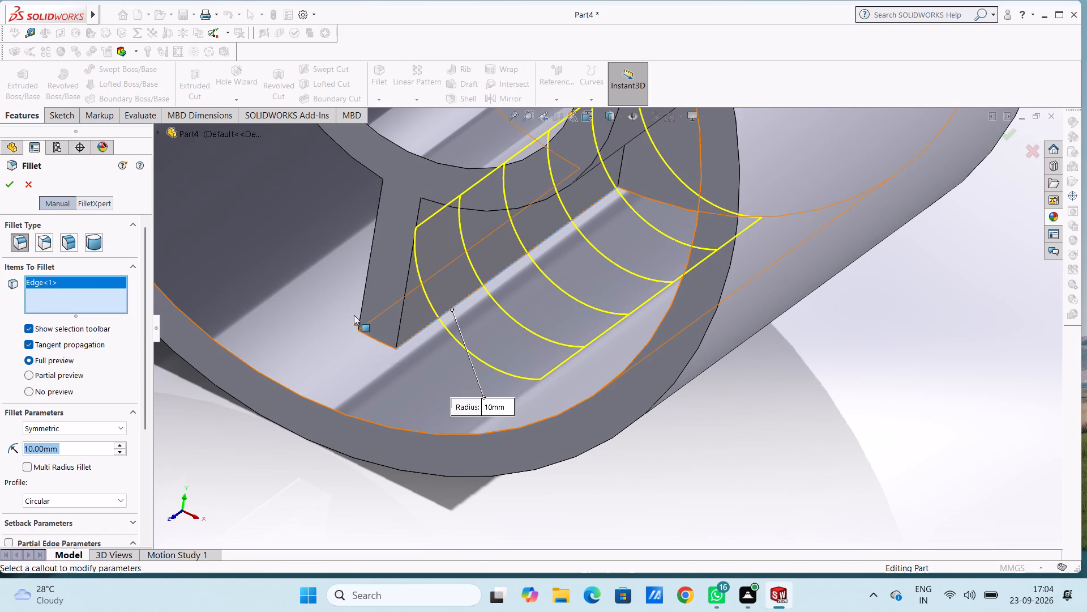
{"action": "middle_click_drag", "start_coordinate": [340, 271], "coordinate": [378, 298]}
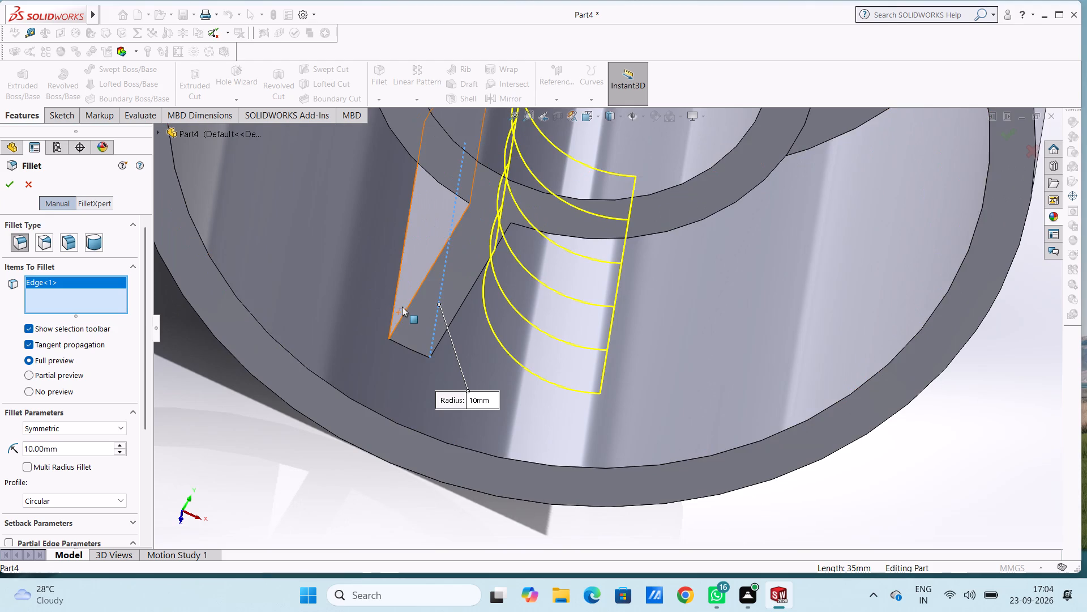
{"action": "left_click", "coordinate": [395, 304]}
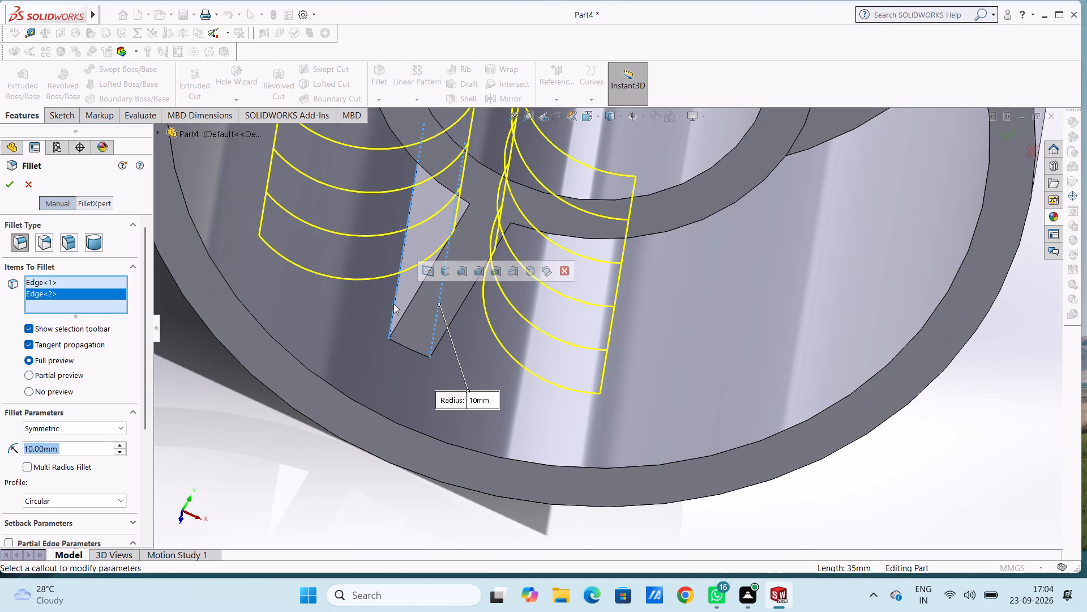
{"action": "key", "text": "5"}
{"action": "key", "text": "Return"}
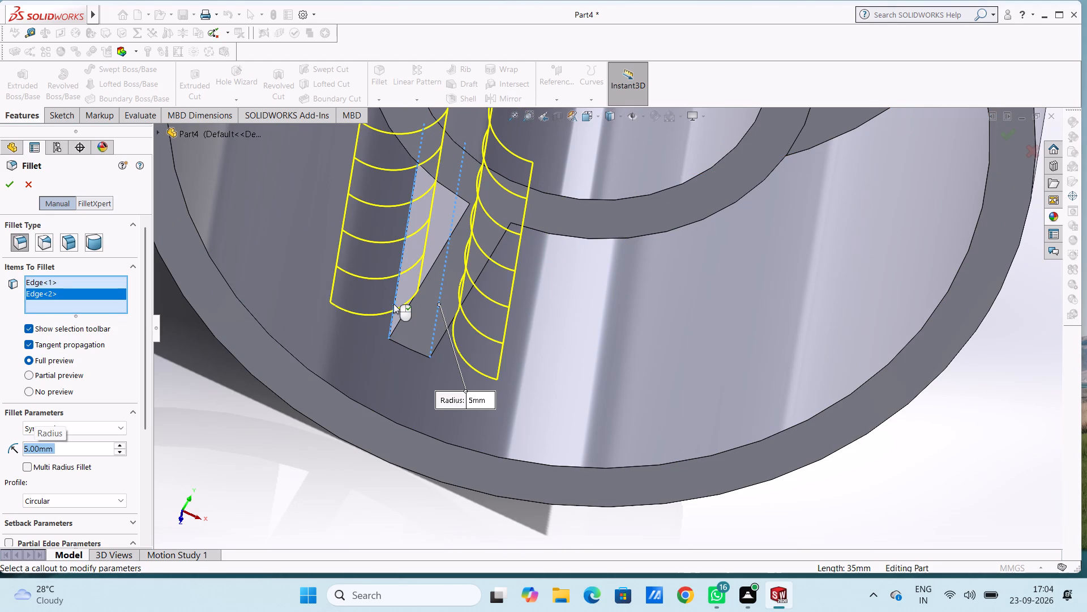
{"action": "key", "text": "3"}
{"action": "key", "text": "Return"}
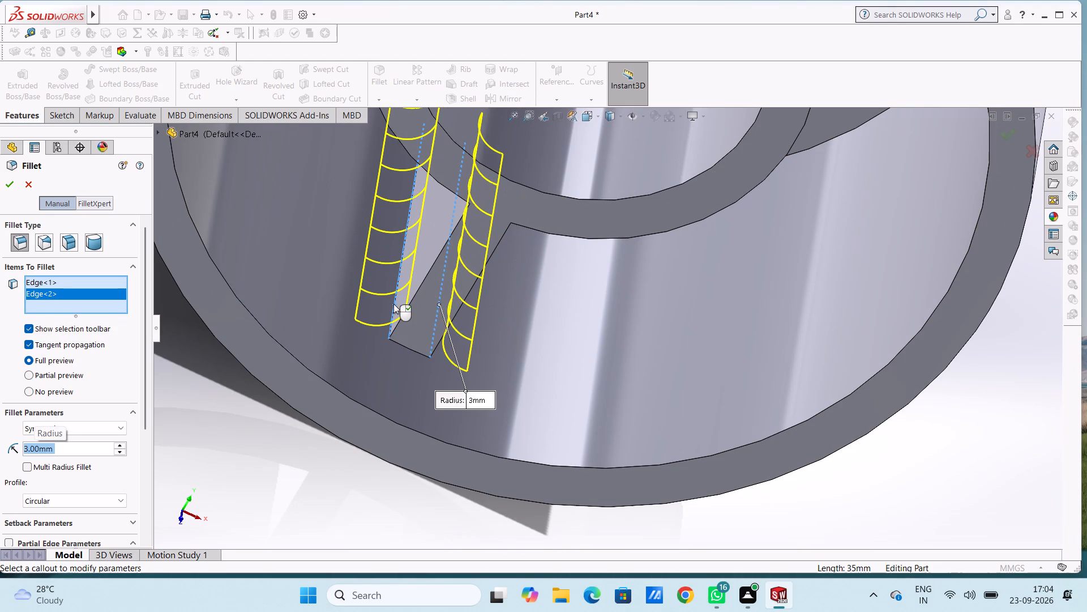
Add the rib's vertical edge at the floor and the ring-shaped floor face to the 3 mm fillet, and apply it.
{"action": "middle_click_drag", "start_coordinate": [387, 299], "coordinate": [328, 212]}
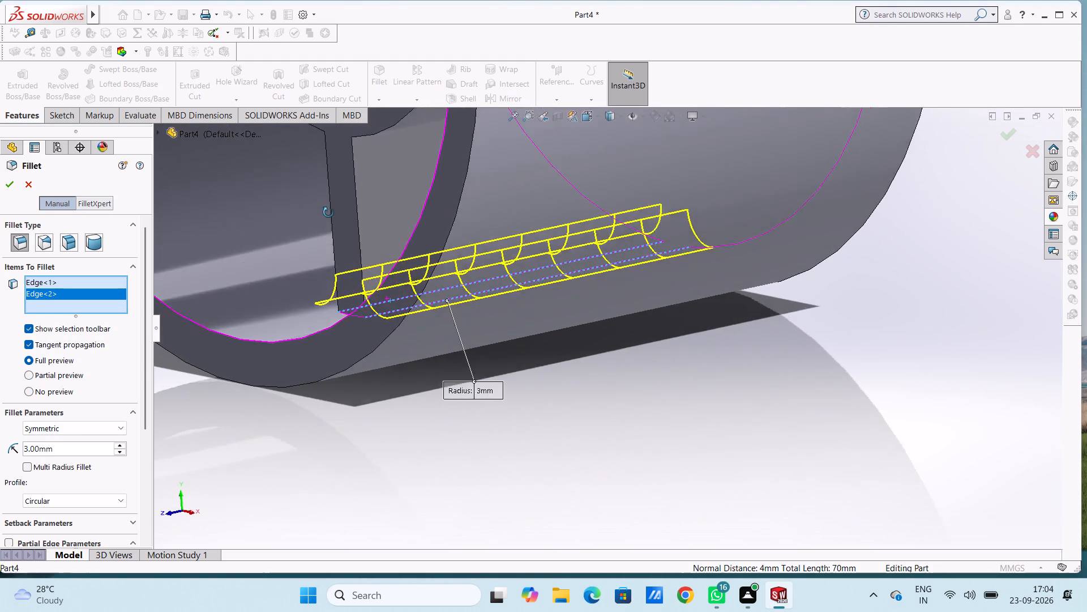
{"action": "middle_click_drag", "start_coordinate": [328, 212], "coordinate": [359, 213]}
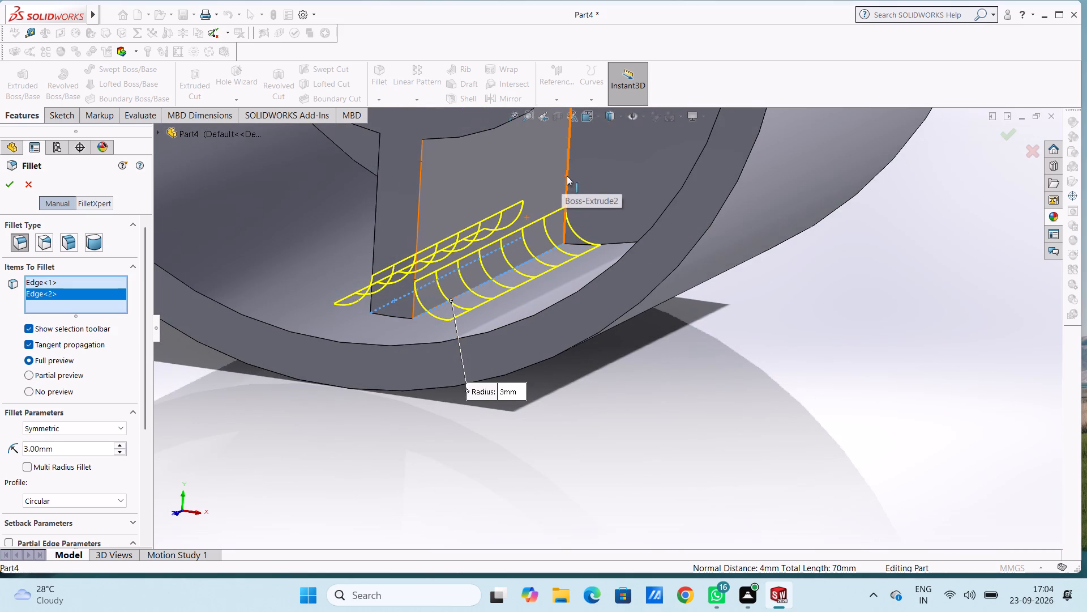
{"action": "left_click", "coordinate": [567, 175]}
{"action": "middle_click_drag", "start_coordinate": [575, 175], "coordinate": [630, 178]}
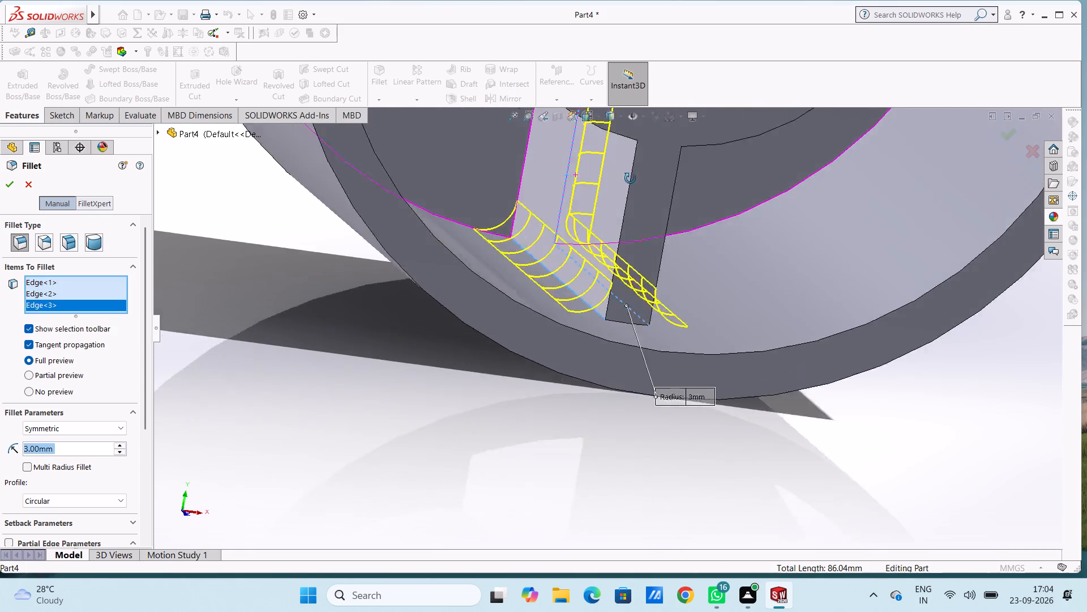
{"action": "middle_click_drag", "start_coordinate": [630, 178], "coordinate": [635, 179]}
{"action": "left_click", "coordinate": [533, 137]}
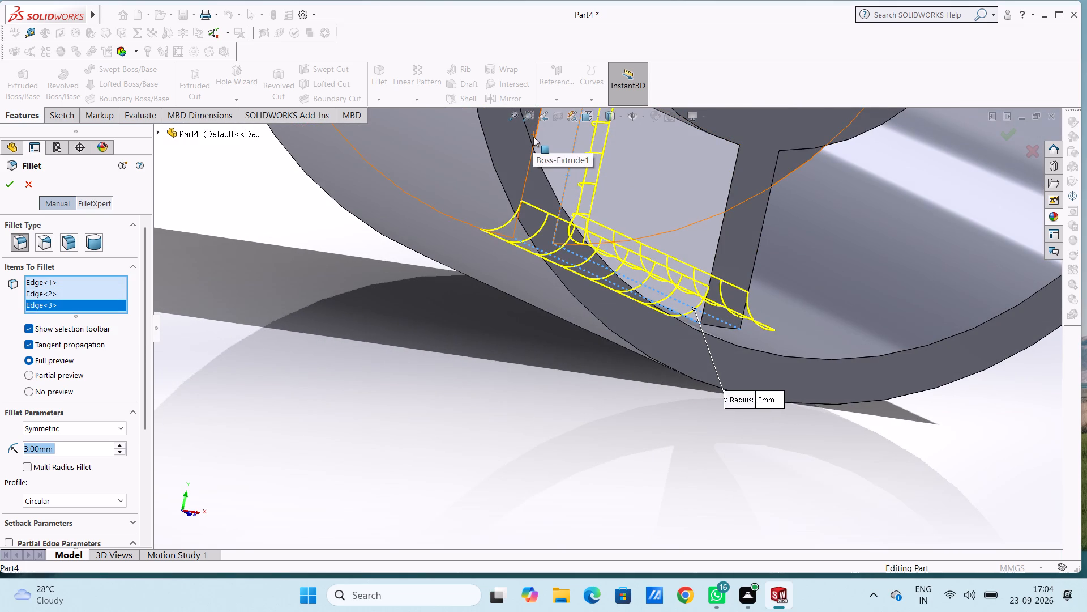
{"action": "scroll", "coordinate": [552, 189], "scroll_direction": "up", "scroll_amount": 4}
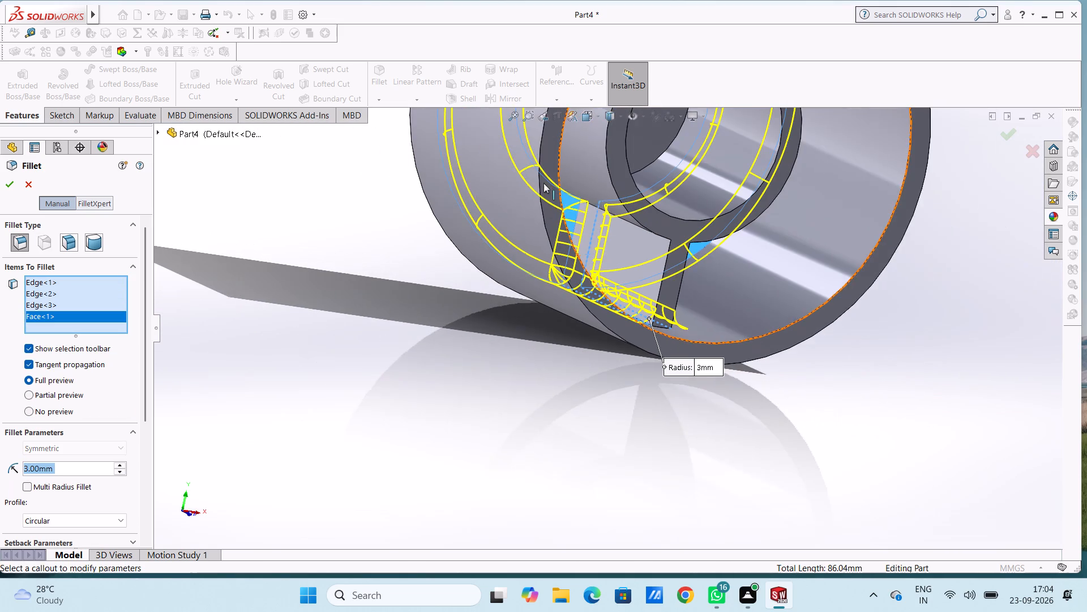
{"action": "scroll", "coordinate": [550, 226], "scroll_direction": "up", "scroll_amount": 1}
{"action": "middle_click_drag", "start_coordinate": [466, 347], "coordinate": [421, 341]}
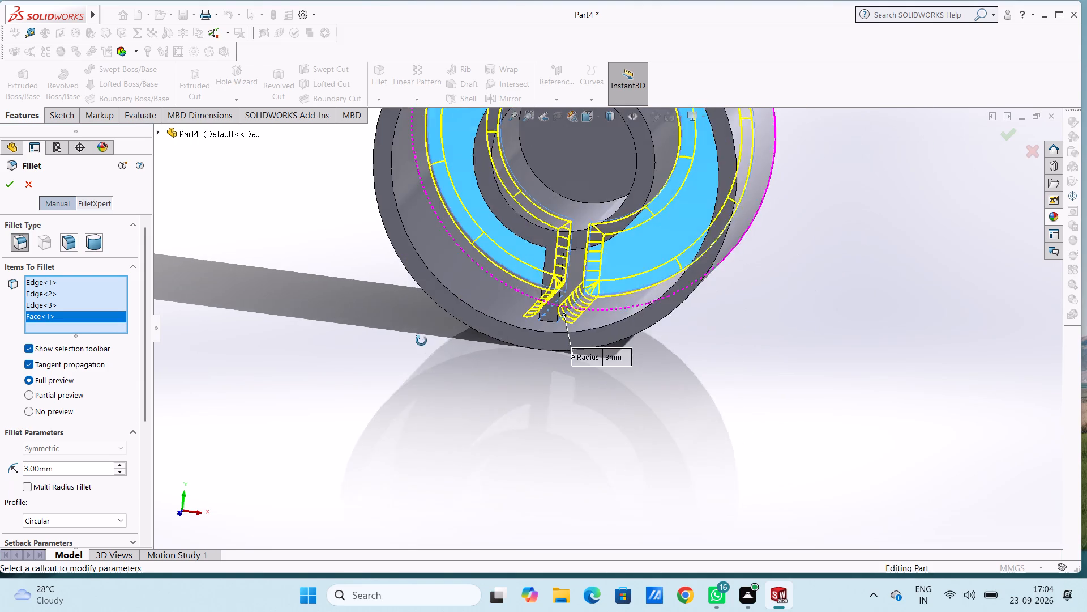
{"action": "middle_click_drag", "start_coordinate": [421, 341], "coordinate": [416, 337]}
{"action": "scroll", "coordinate": [413, 337], "scroll_direction": "up", "scroll_amount": 3}
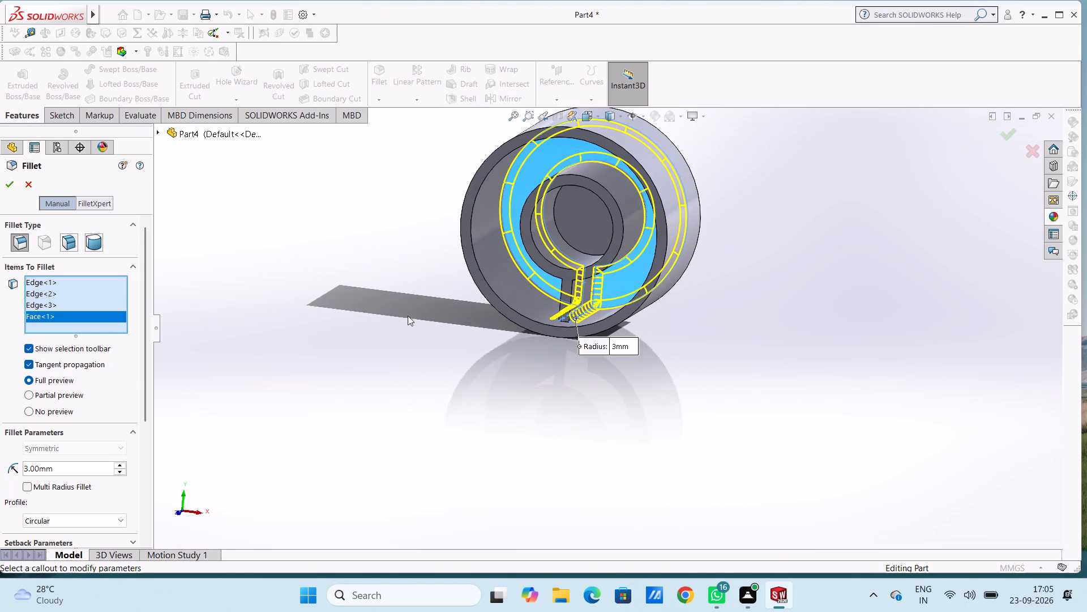
{"action": "middle_click_drag", "start_coordinate": [413, 315], "coordinate": [420, 283]}
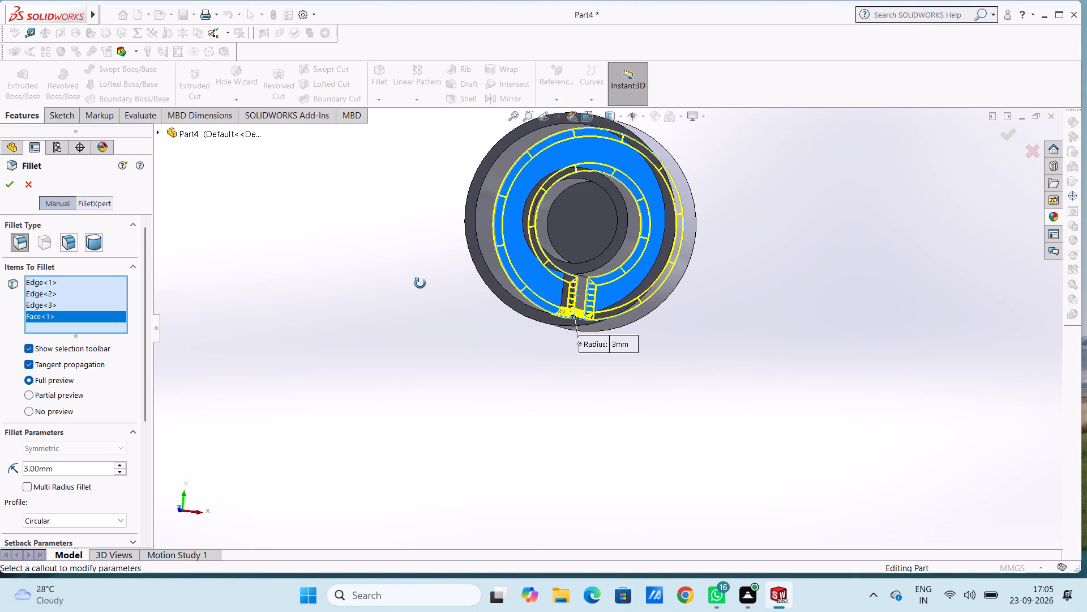
{"action": "middle_click_drag", "start_coordinate": [420, 283], "coordinate": [421, 283]}
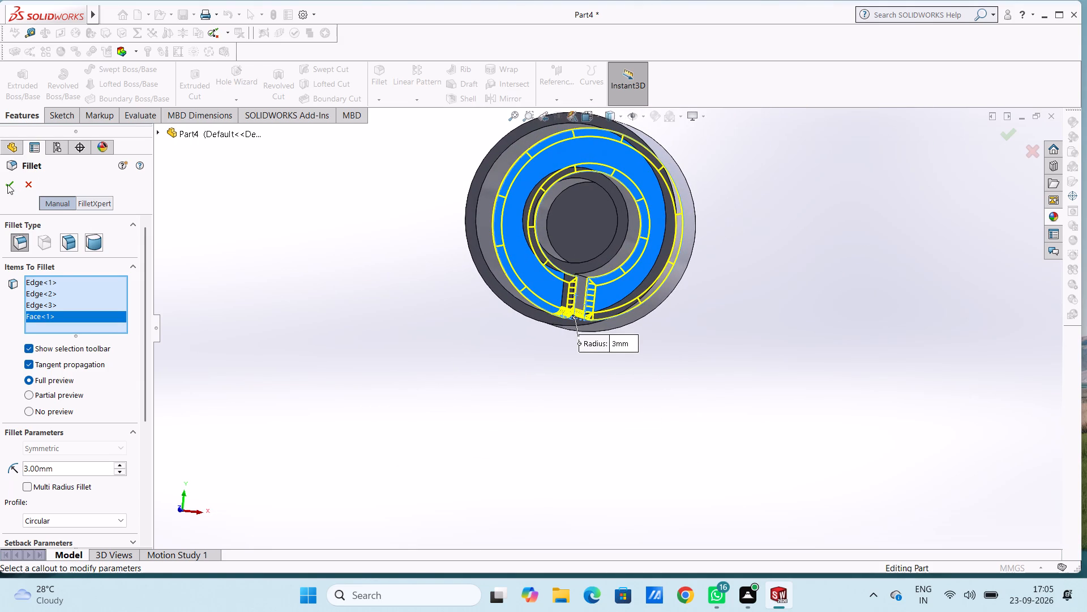
{"action": "left_click", "coordinate": [7, 184]}
{"action": "left_click", "coordinate": [265, 292]}
On the circular floor face inside the central ring, sketch a 16 mm radius circle centred on the origin, matching the ring's inner edge.
{"action": "middle_click_drag", "start_coordinate": [327, 281], "coordinate": [335, 285]}
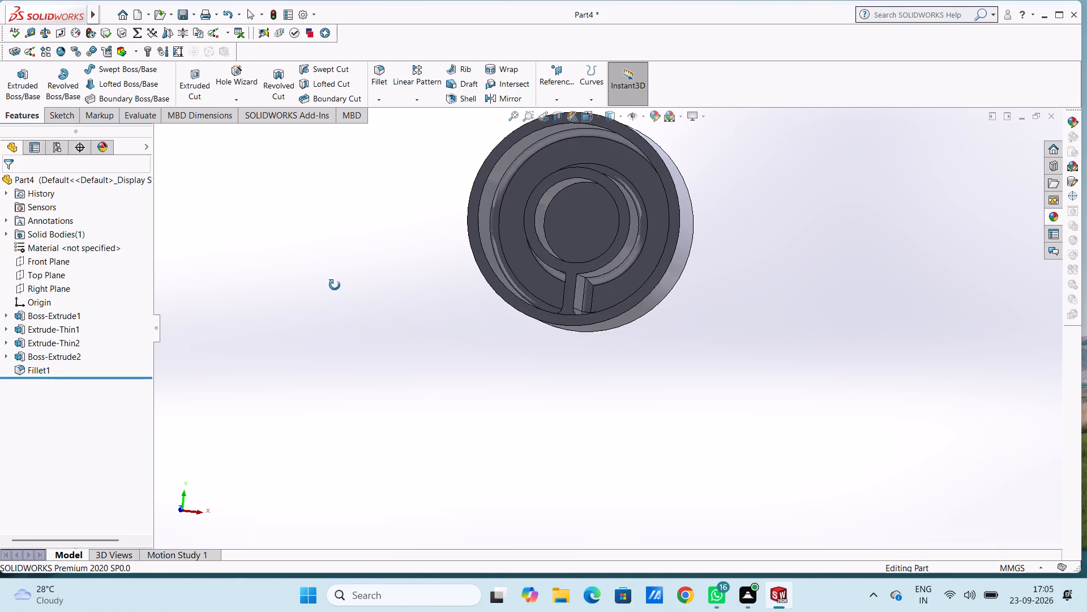
{"action": "middle_click_drag", "start_coordinate": [335, 285], "coordinate": [341, 309]}
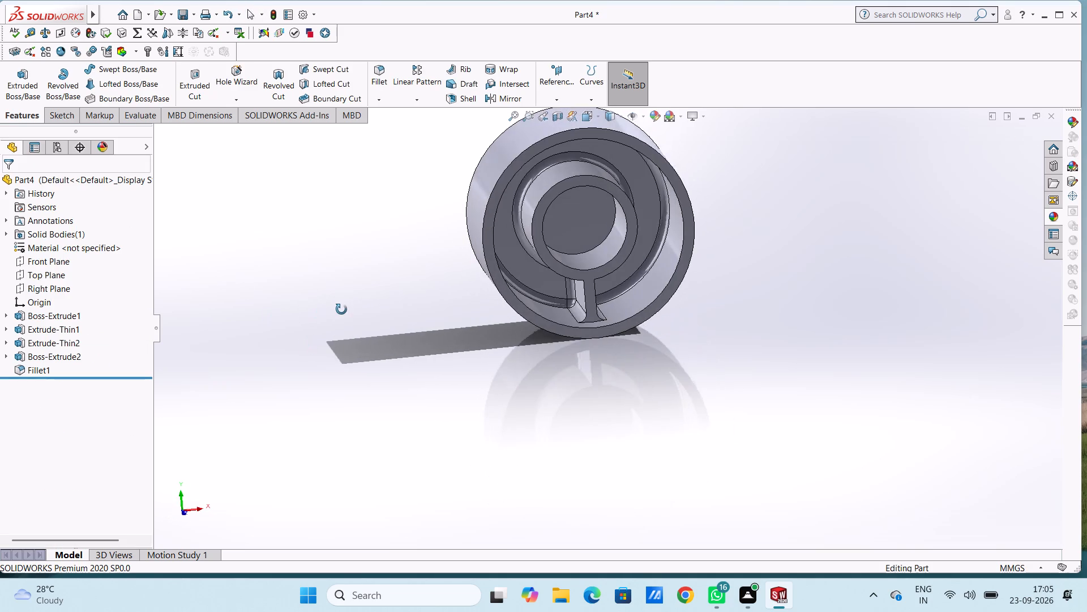
{"action": "middle_click_drag", "start_coordinate": [341, 309], "coordinate": [326, 309]}
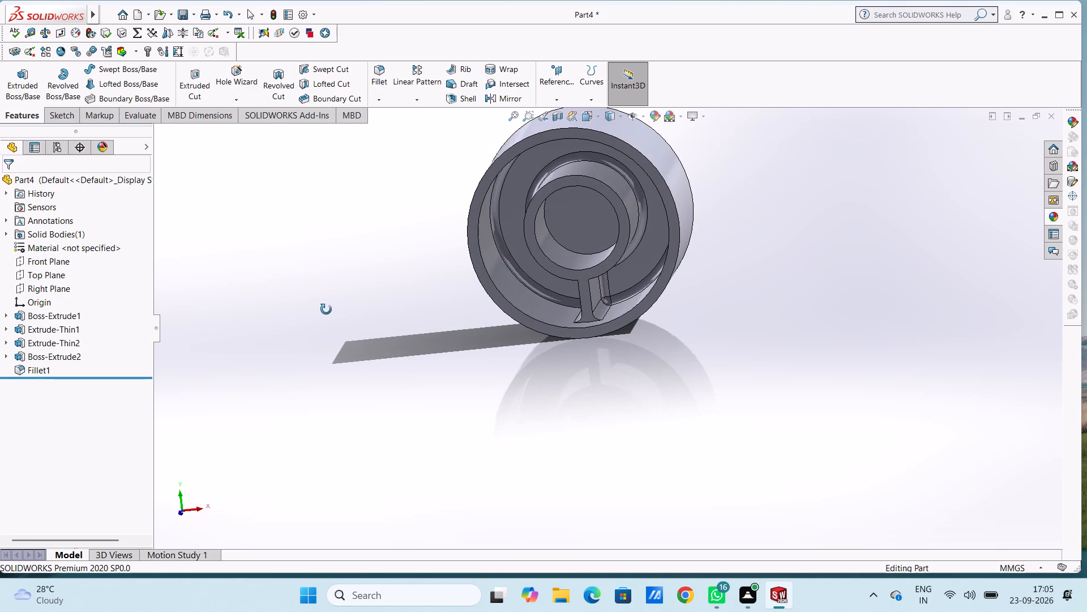
{"action": "middle_click_drag", "start_coordinate": [326, 309], "coordinate": [328, 309]}
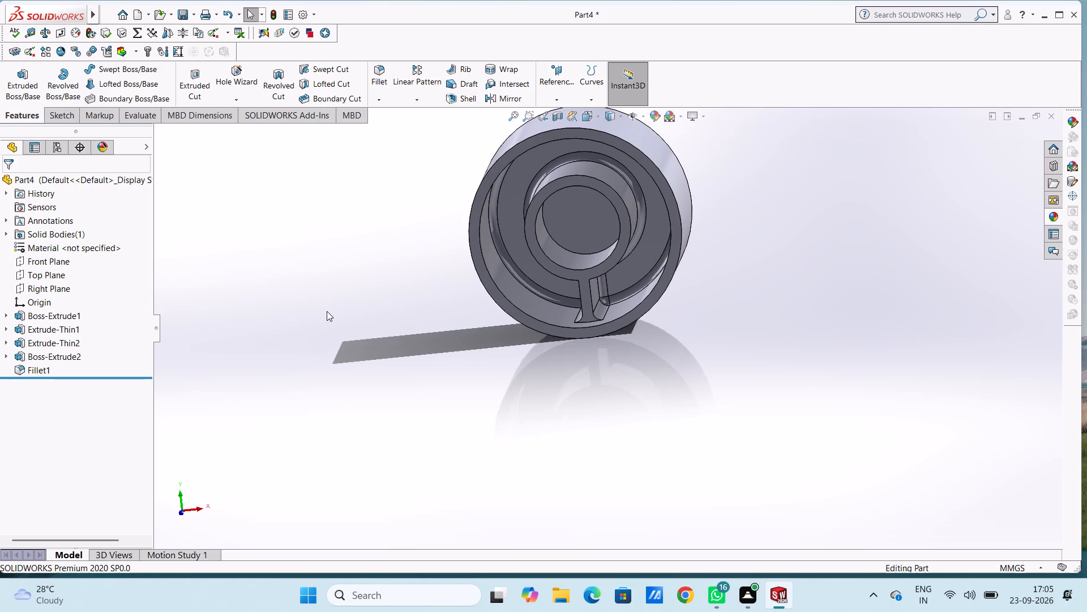
{"action": "key", "text": "ctrl+1"}
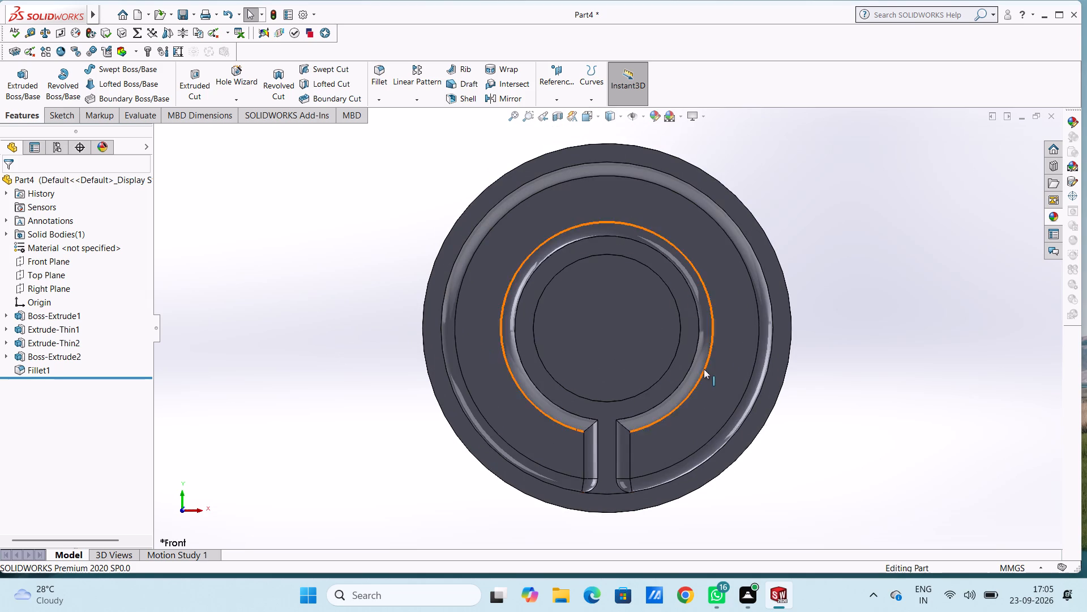
{"action": "left_click", "coordinate": [630, 332]}
{"action": "left_click", "coordinate": [677, 300]}
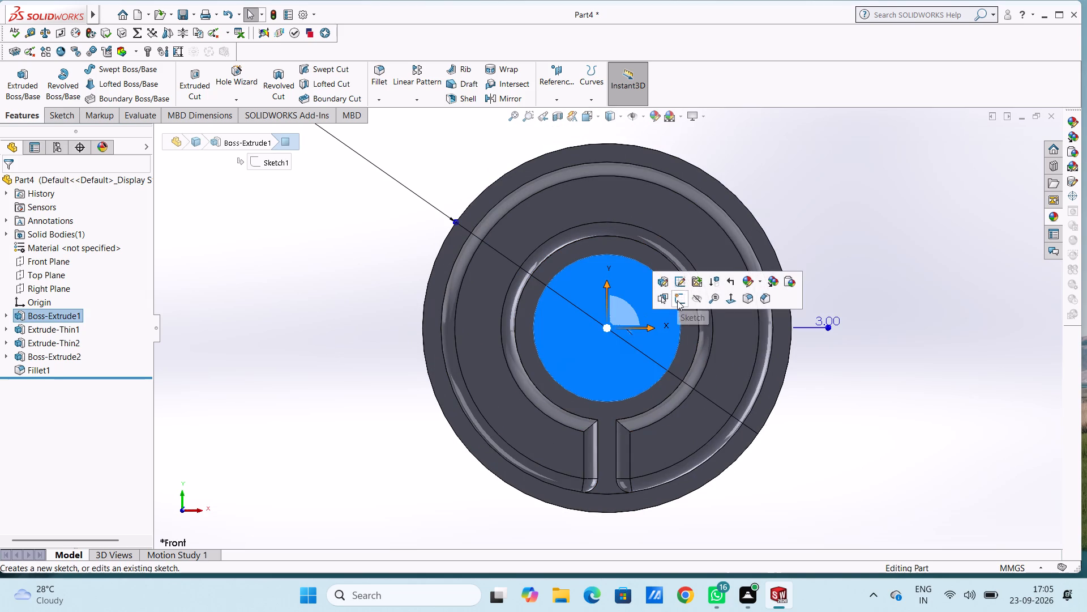
{"action": "left_click", "coordinate": [271, 342]}
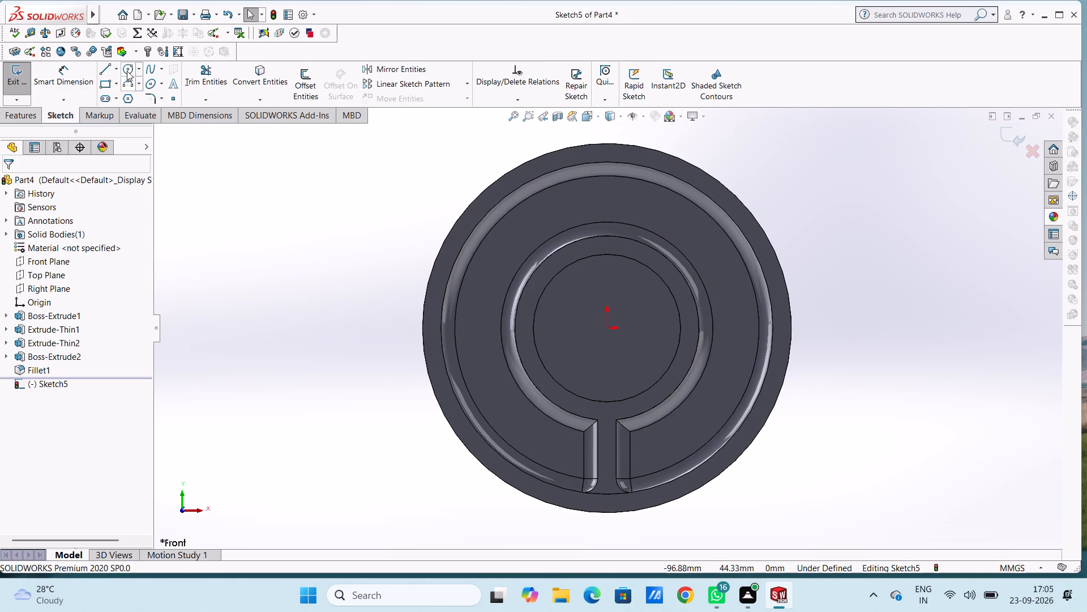
{"action": "left_click", "coordinate": [127, 71]}
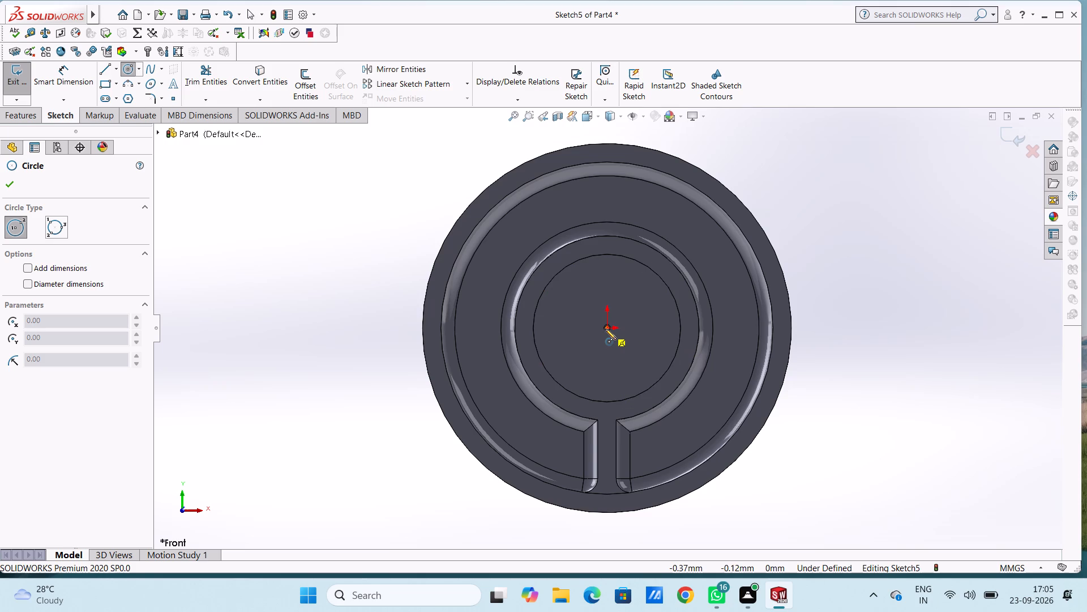
{"action": "left_click", "coordinate": [605, 328]}
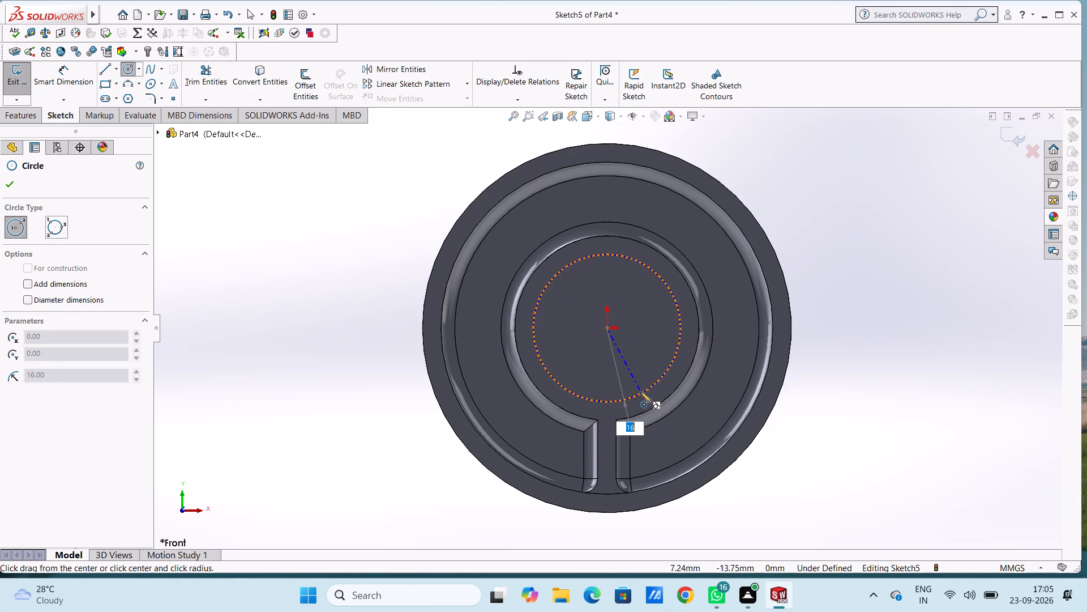
{"action": "left_click", "coordinate": [640, 392]}
{"action": "key", "text": "Escape"}
{"action": "key", "text": "Escape"}
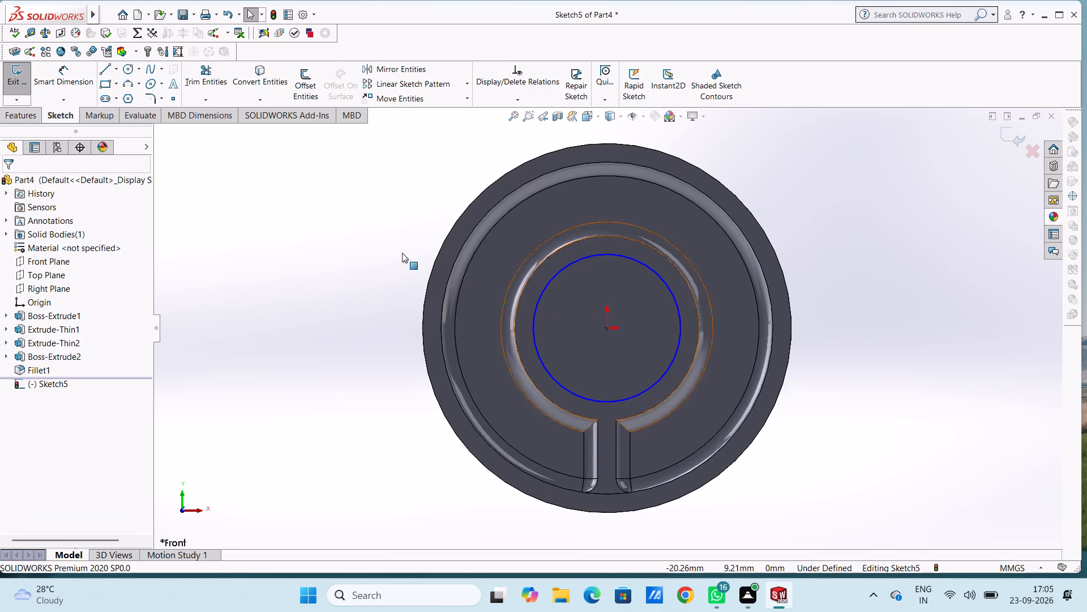
{"action": "key", "text": "Escape"}
Dimension the sketched circle's diameter.
{"action": "left_click", "coordinate": [56, 79]}
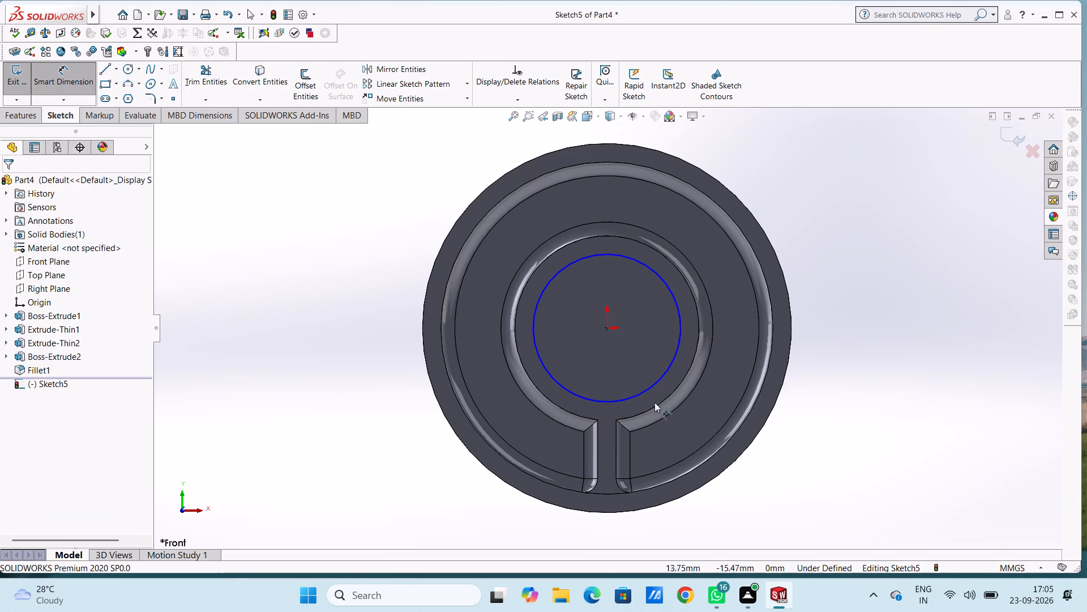
{"action": "left_click", "coordinate": [563, 388]}
{"action": "left_click", "coordinate": [369, 456]}
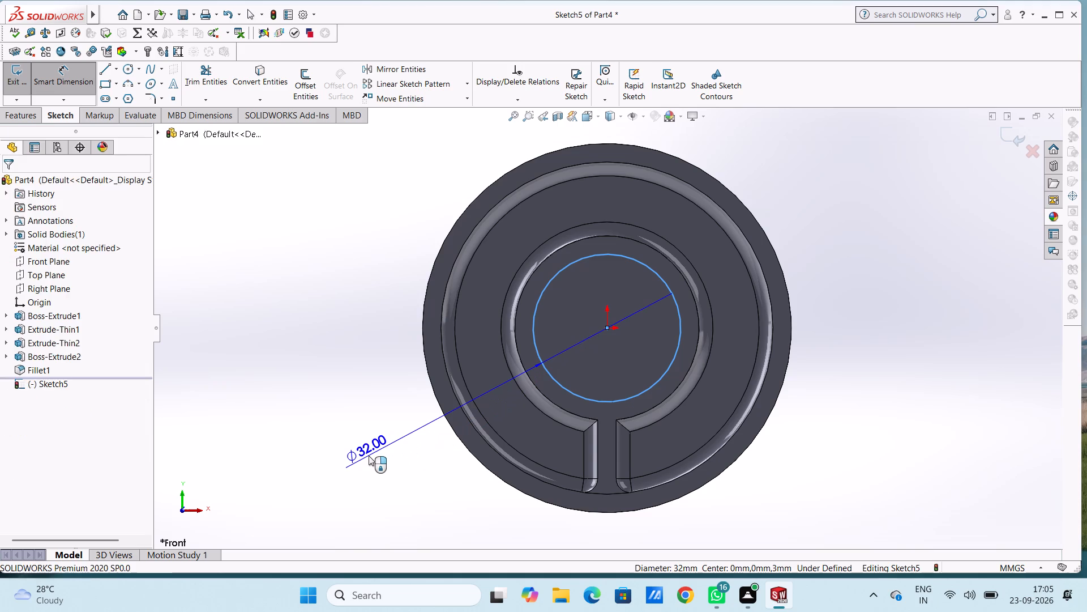
{"action": "left_click", "coordinate": [315, 432]}
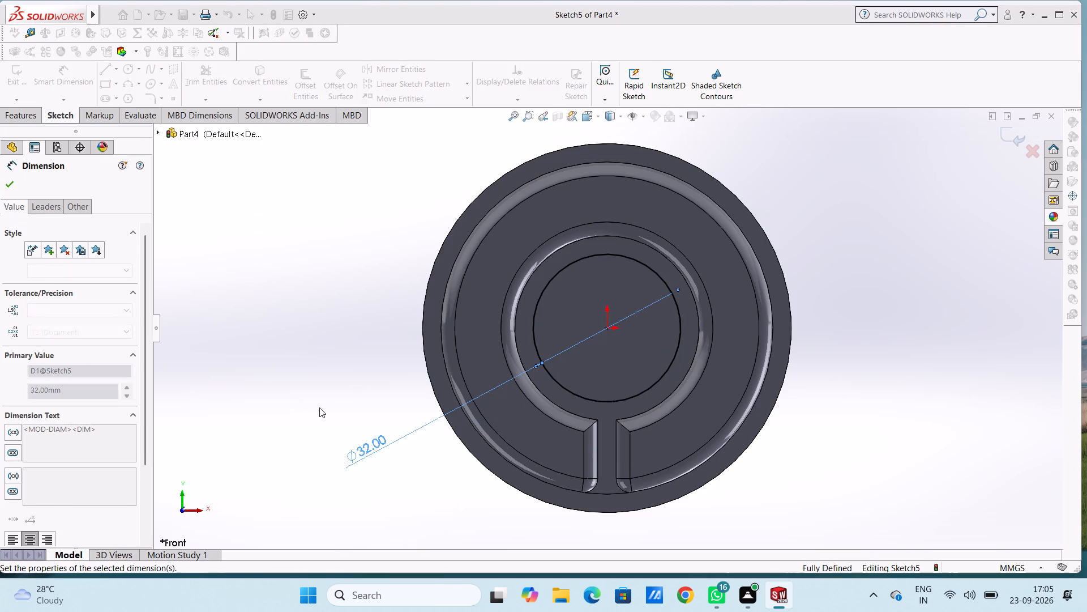
Cut the sketched 32 mm circle through the floor inside the central ring with a blind 36 mm Extruded Cut.
{"action": "left_click", "coordinate": [320, 376]}
{"action": "key", "text": "Escape"}
{"action": "key", "text": "Escape"}
{"action": "scroll", "coordinate": [353, 387], "scroll_direction": "down", "scroll_amount": 1}
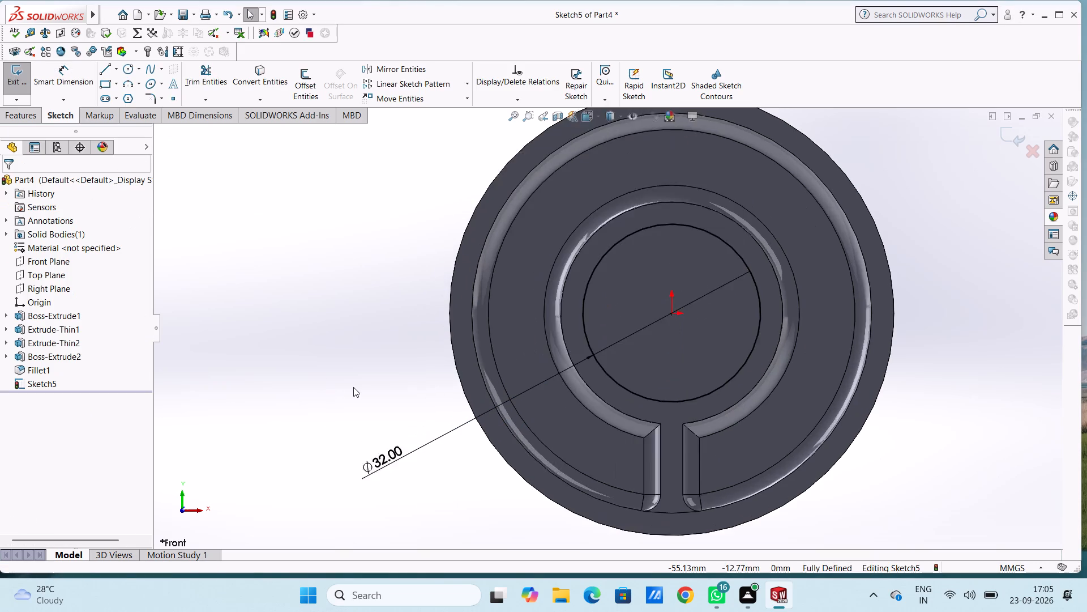
{"action": "scroll", "coordinate": [353, 387], "scroll_direction": "up", "scroll_amount": 1}
{"action": "middle_click_drag", "start_coordinate": [397, 356], "coordinate": [383, 381]}
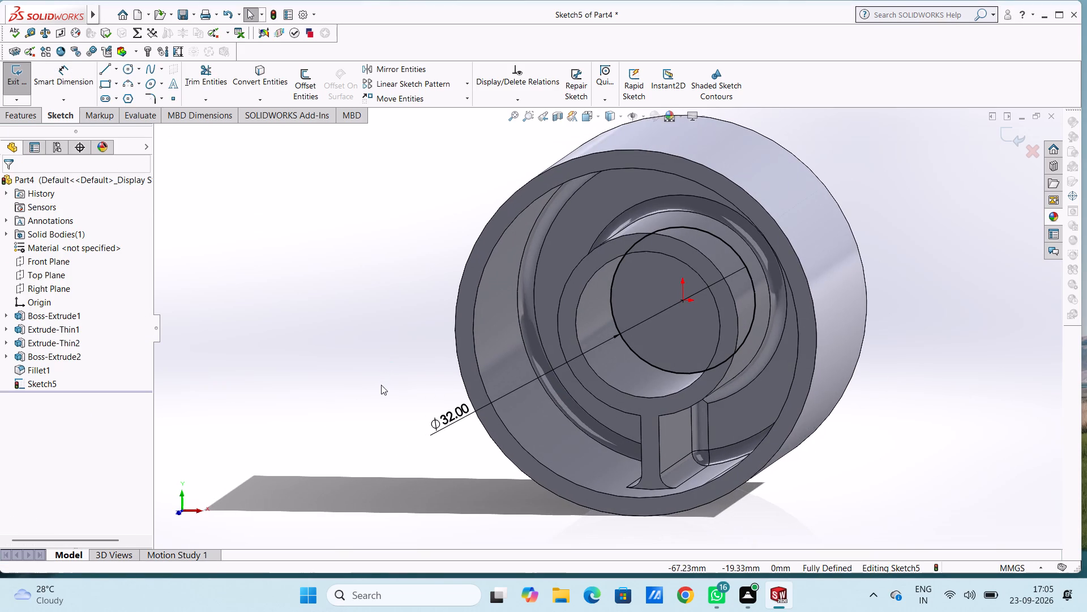
{"action": "left_click", "coordinate": [12, 122]}
{"action": "left_click", "coordinate": [201, 74]}
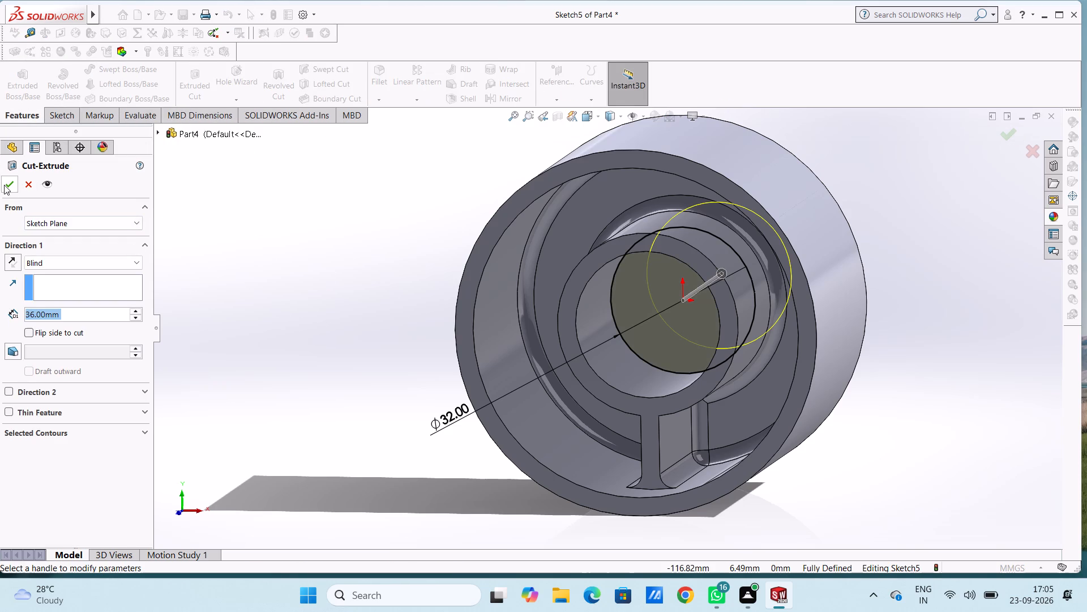
{"action": "left_click", "coordinate": [4, 185]}
{"action": "left_click", "coordinate": [253, 229]}
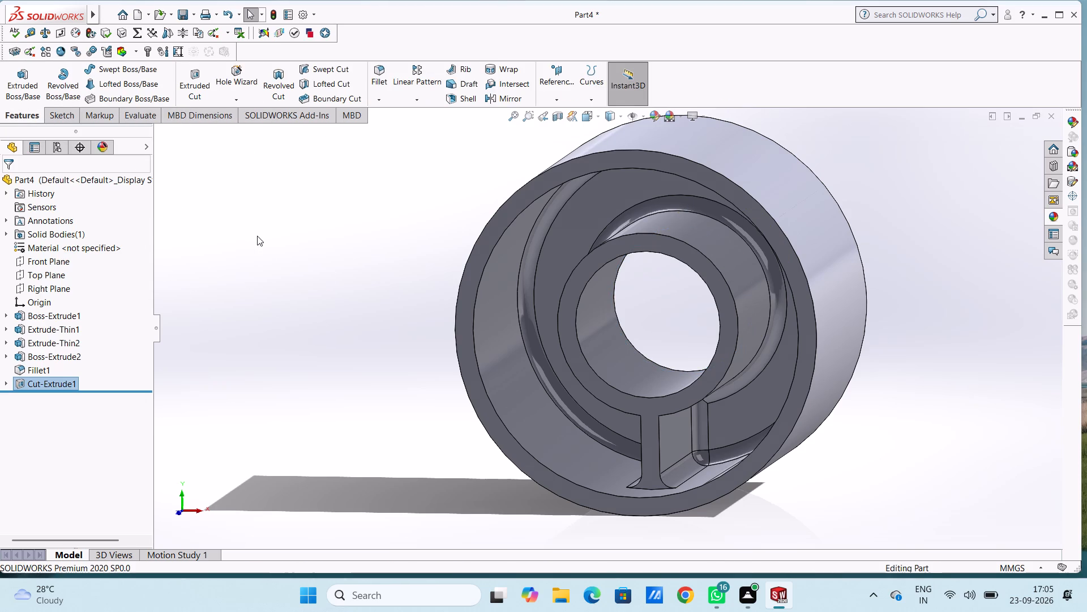
{"action": "middle_click_drag", "start_coordinate": [301, 255], "coordinate": [289, 256]}
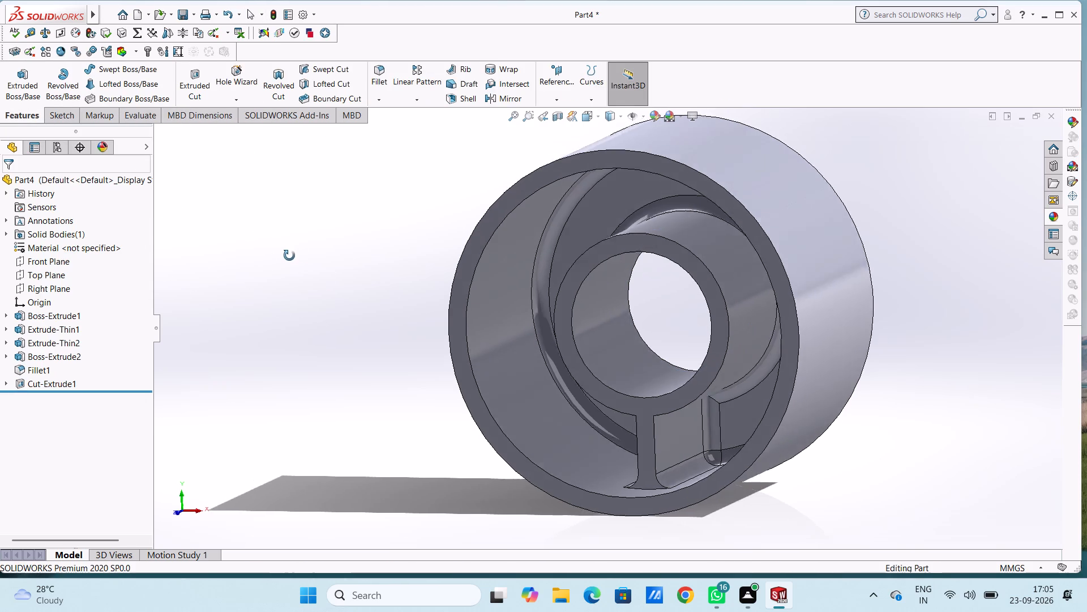
{"action": "middle_click_drag", "start_coordinate": [289, 256], "coordinate": [320, 270]}
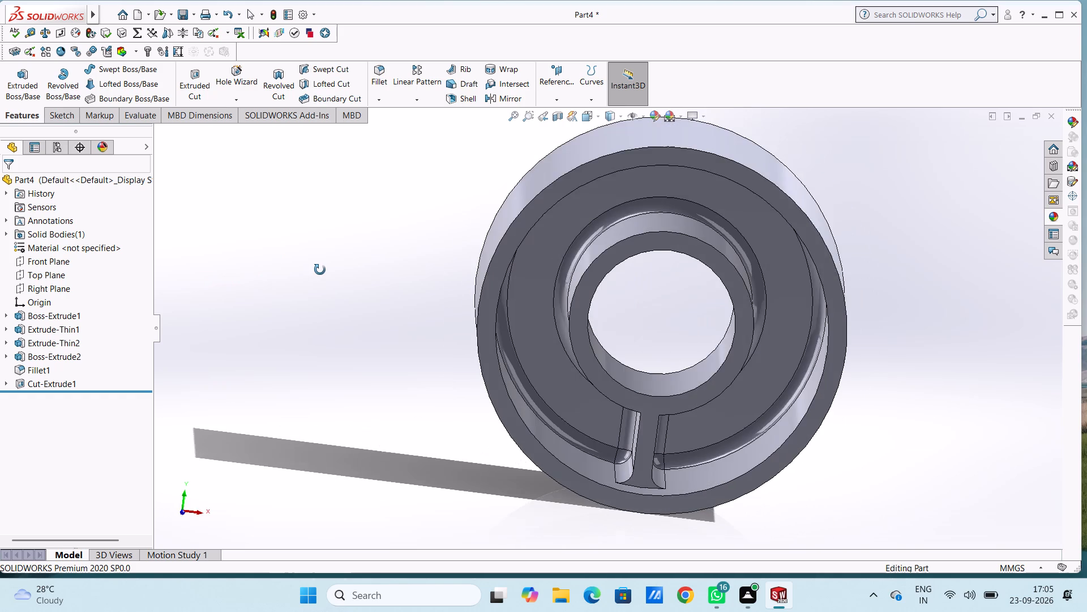
{"action": "middle_click_drag", "start_coordinate": [320, 270], "coordinate": [315, 270]}
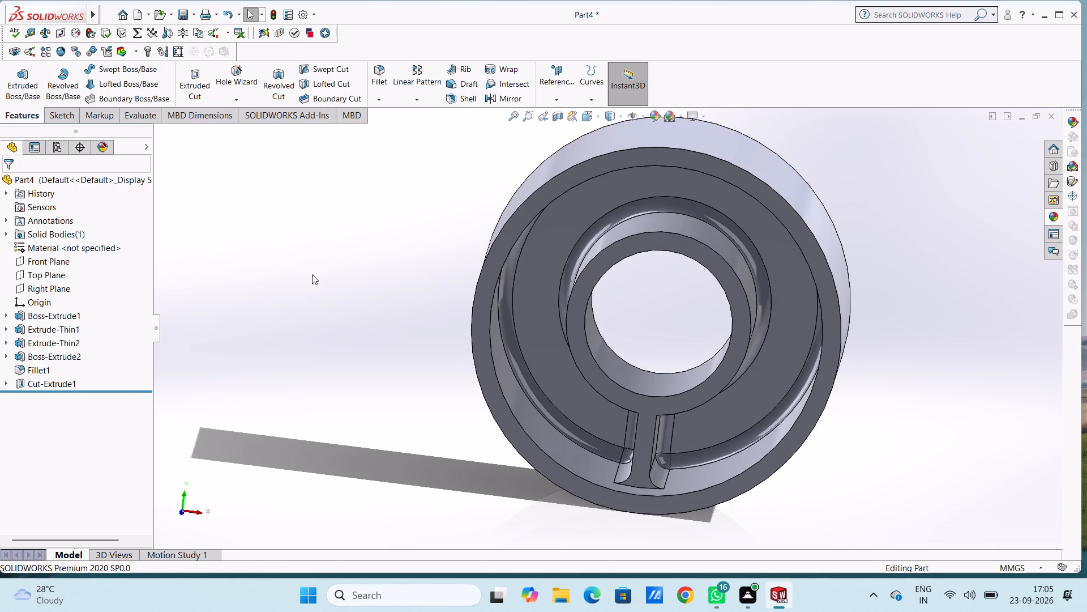
Start a sketch on the central ring's front rim face and draw a 16 mm radius circle centred on the origin along the bore edge.
{"action": "key", "text": "ctrl+1"}
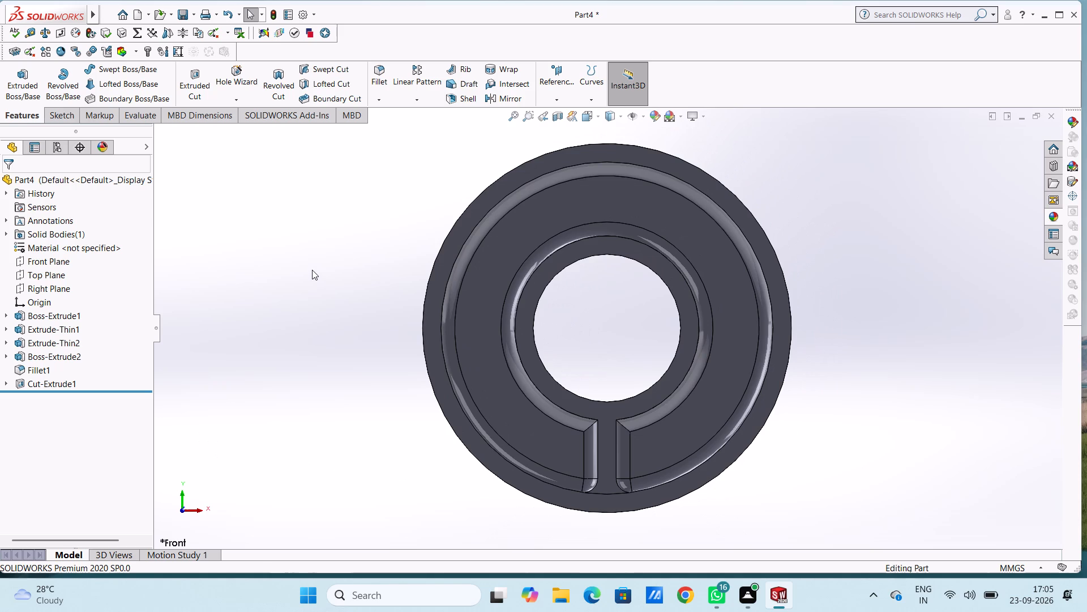
{"action": "left_click", "coordinate": [571, 250]}
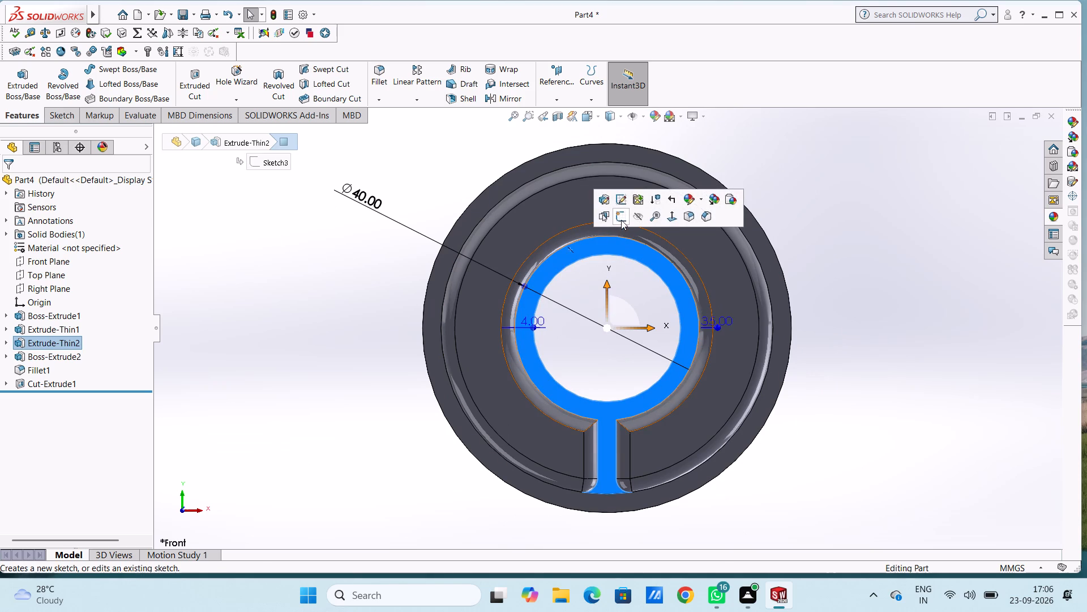
{"action": "left_click", "coordinate": [621, 220]}
{"action": "left_click", "coordinate": [340, 293]}
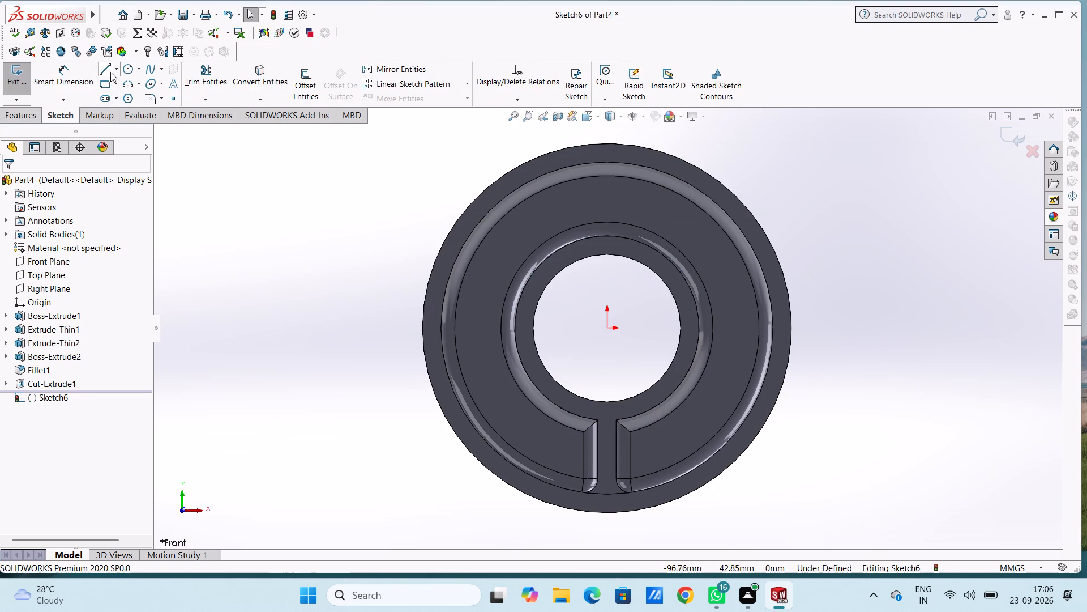
{"action": "left_click", "coordinate": [127, 65]}
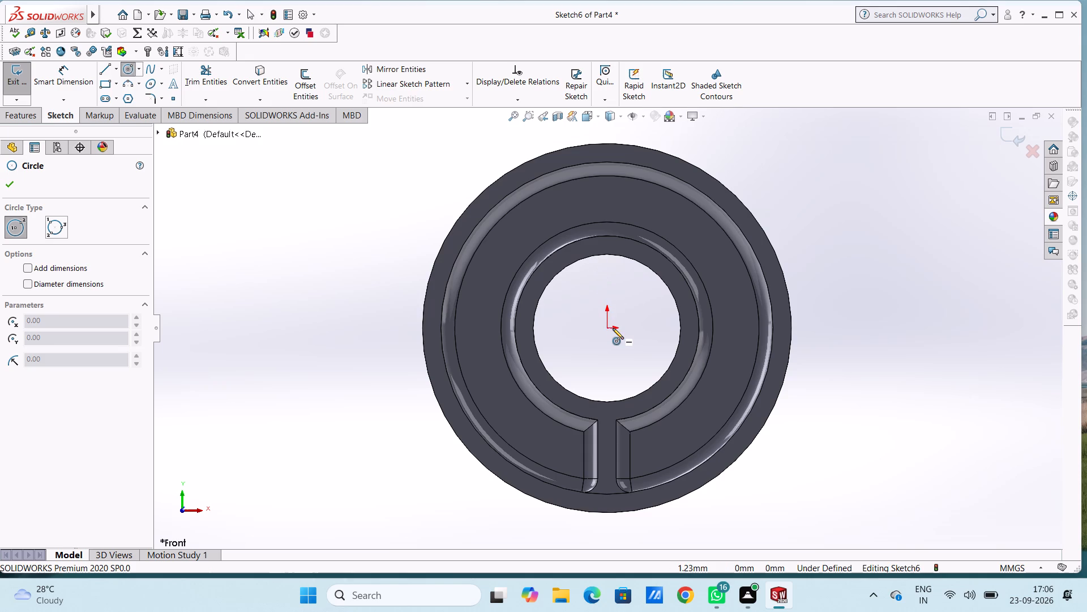
{"action": "left_click", "coordinate": [607, 328]}
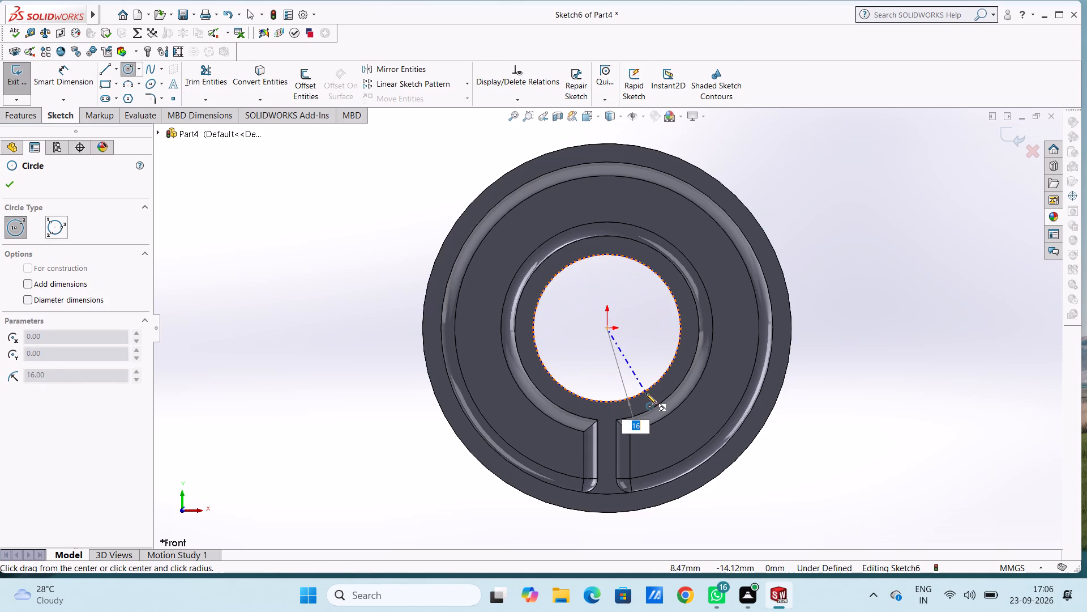
{"action": "left_click", "coordinate": [646, 393]}
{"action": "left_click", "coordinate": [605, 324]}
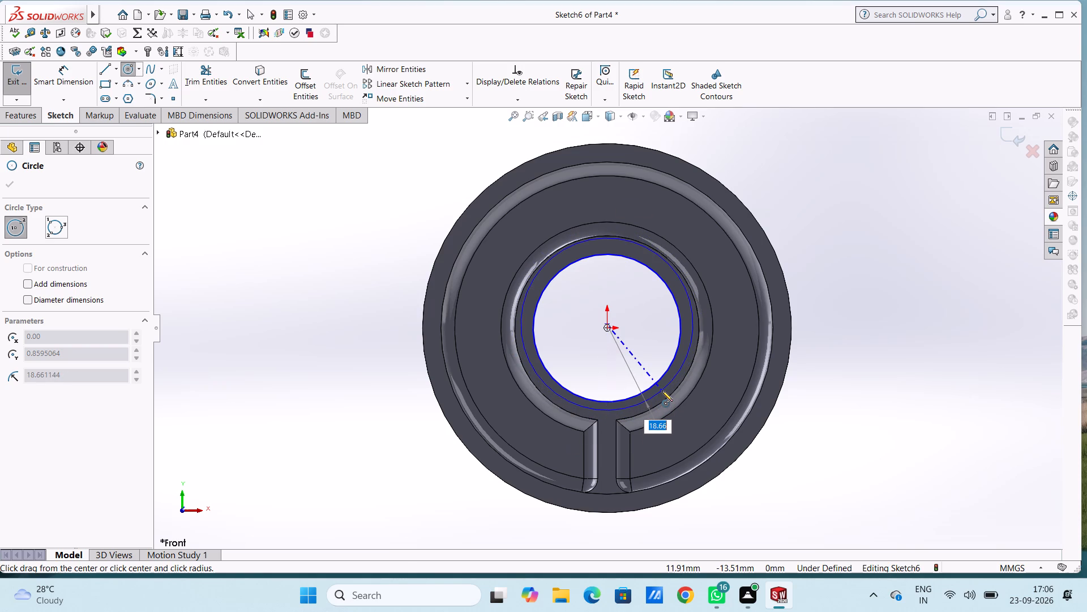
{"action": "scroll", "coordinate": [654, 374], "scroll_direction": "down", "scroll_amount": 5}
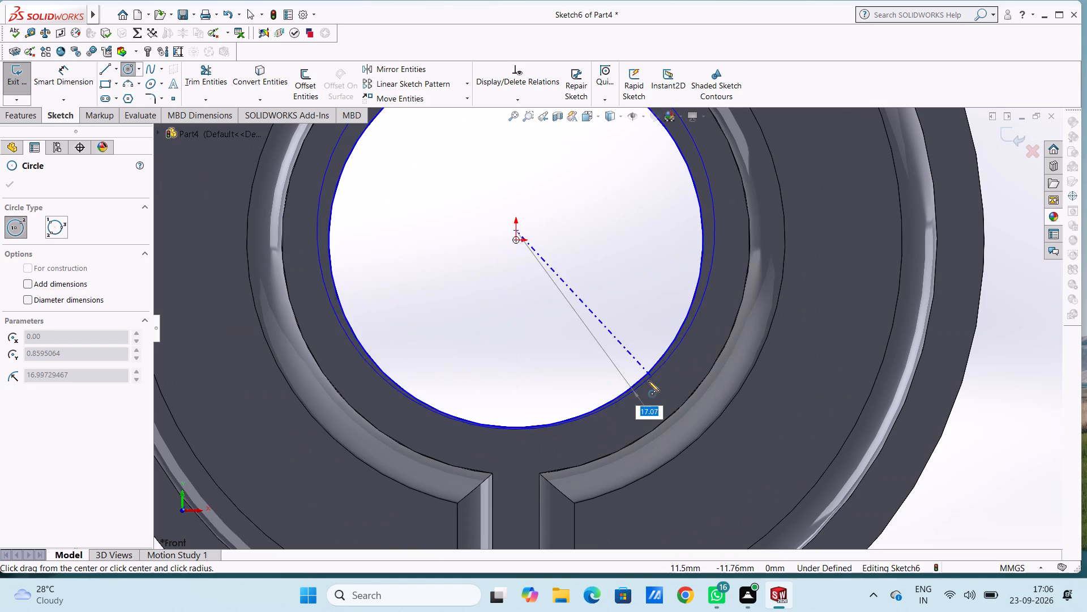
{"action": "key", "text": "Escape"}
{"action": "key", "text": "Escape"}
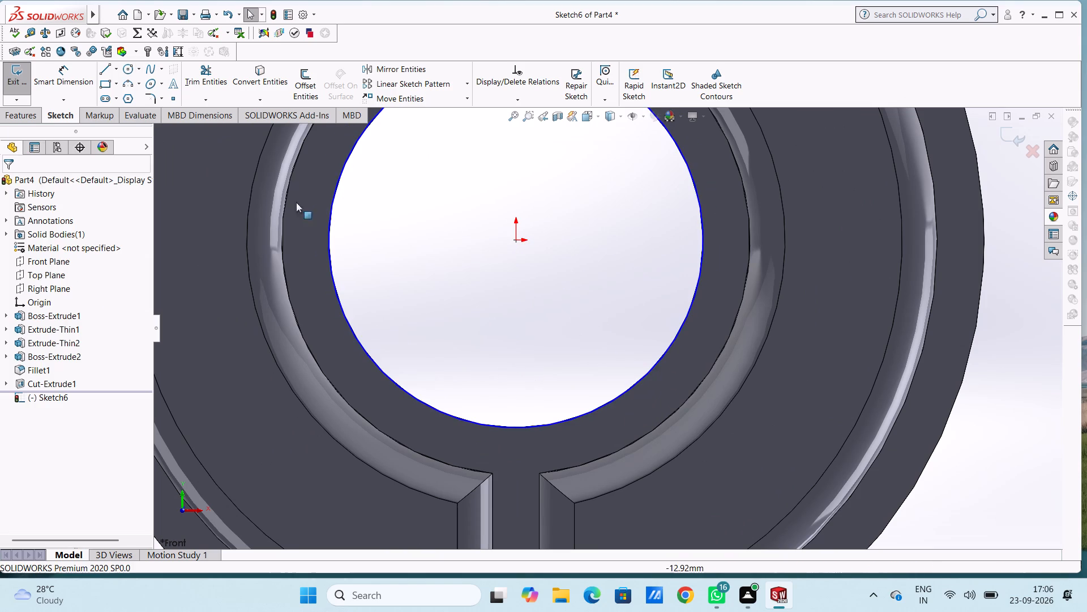
Sketch a 20 mm radius circle centred on the origin, matching the central ring's outer edge.
{"action": "left_click", "coordinate": [126, 69]}
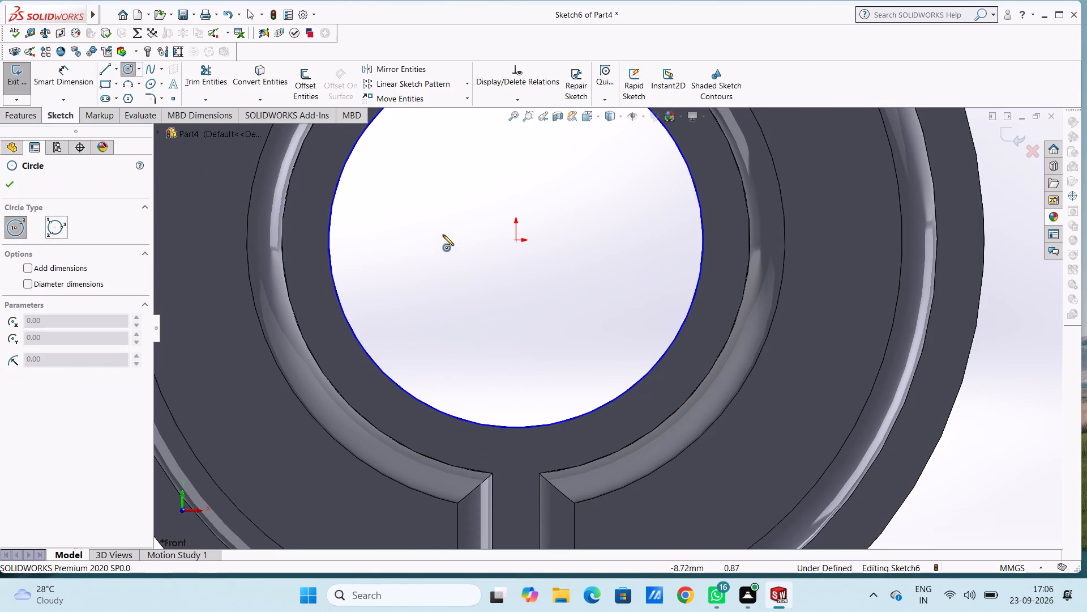
{"action": "left_click", "coordinate": [515, 241]}
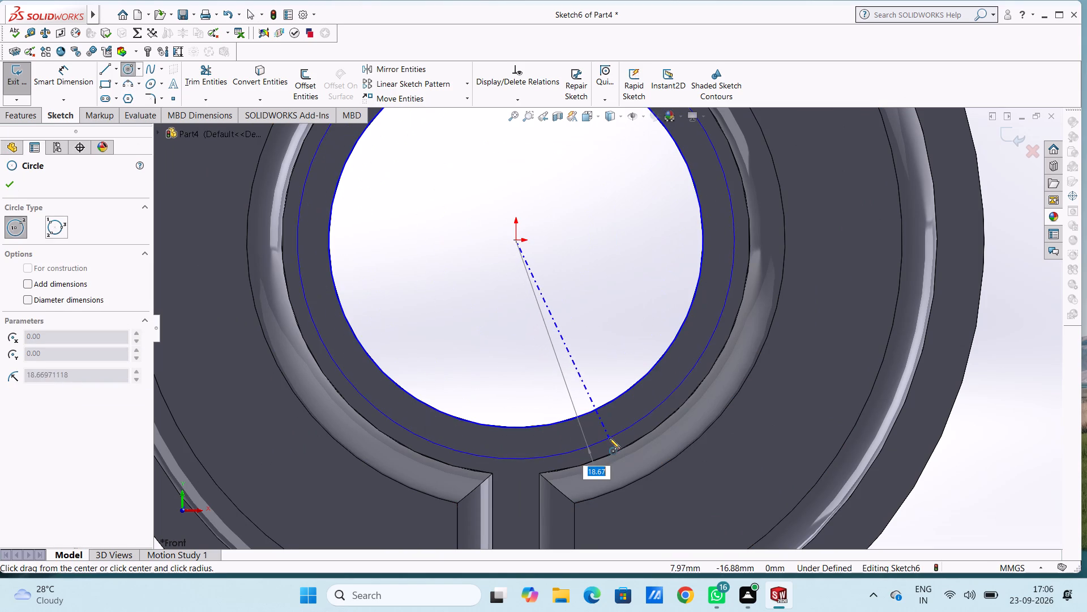
{"action": "left_click", "coordinate": [614, 452]}
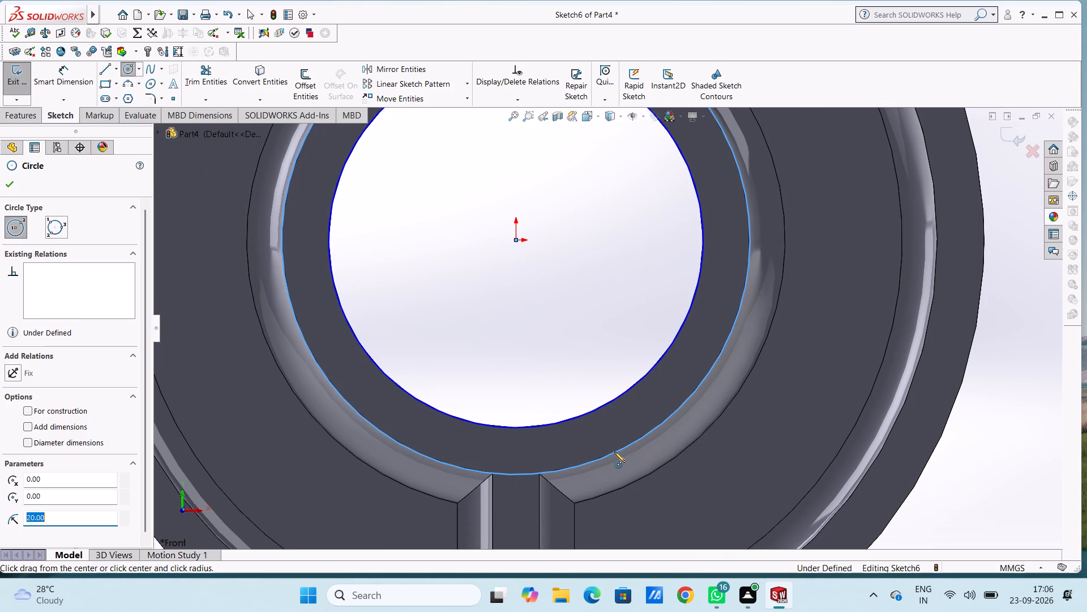
{"action": "key", "text": "Escape"}
{"action": "key", "text": "Escape"}
{"action": "key", "text": "Escape"}
{"action": "scroll", "coordinate": [611, 455], "scroll_direction": "up", "scroll_amount": 5}
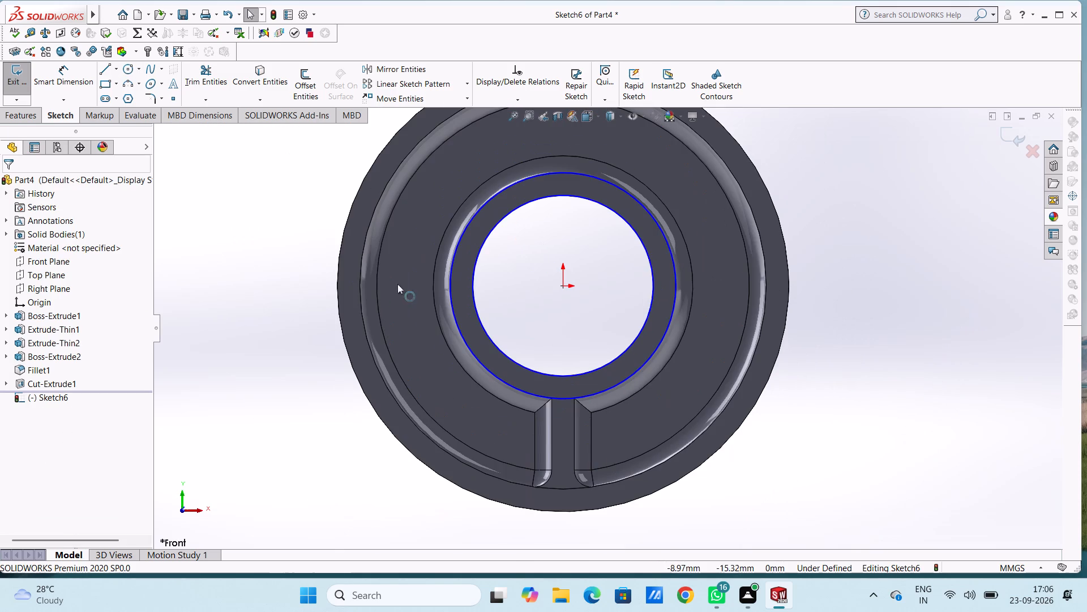
Dimension the diameters of the outer and inner sketched circles on the ring's rim.
{"action": "middle_click_drag", "start_coordinate": [296, 240], "coordinate": [267, 253]}
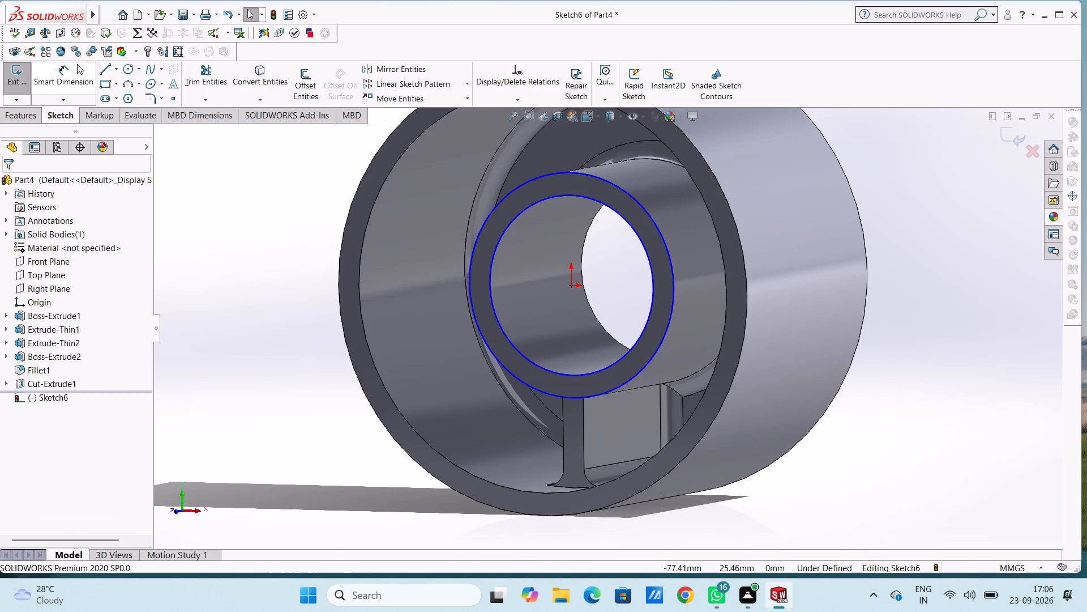
{"action": "left_click", "coordinate": [74, 73]}
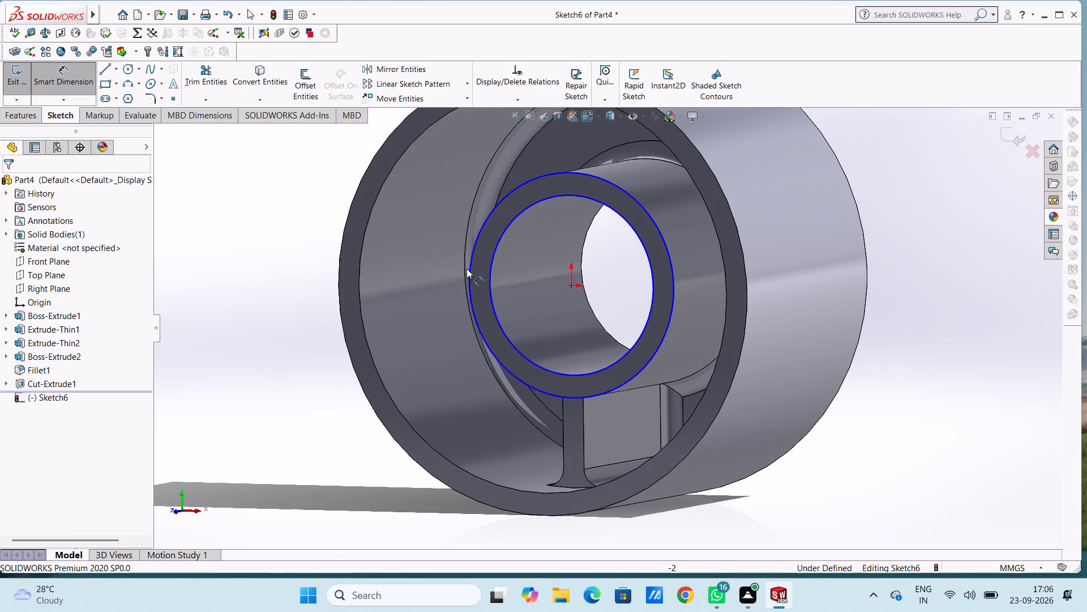
{"action": "left_click", "coordinate": [469, 274]}
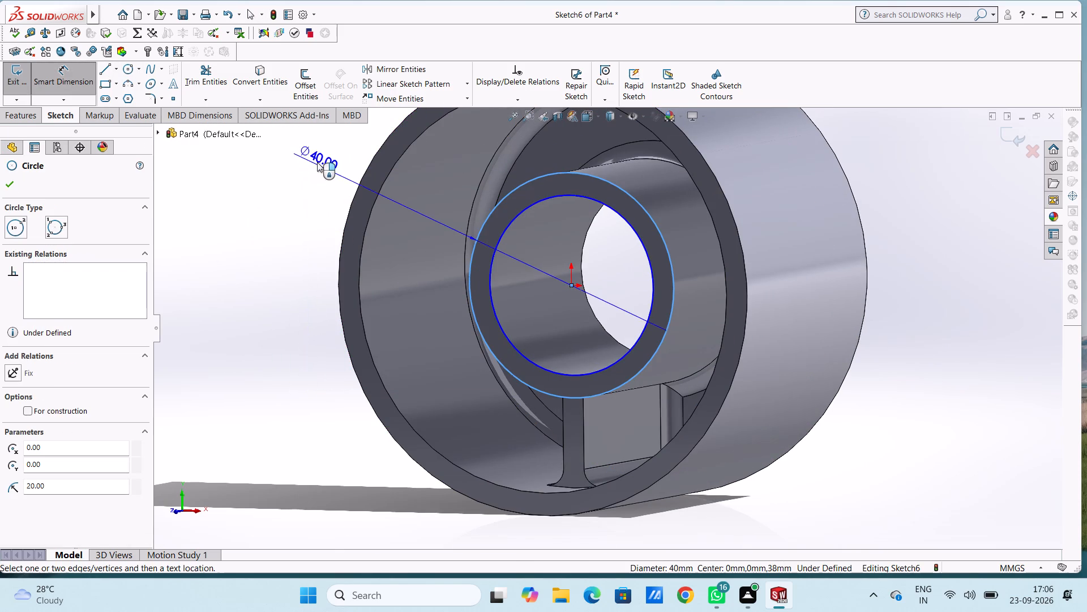
{"action": "left_click", "coordinate": [321, 161]}
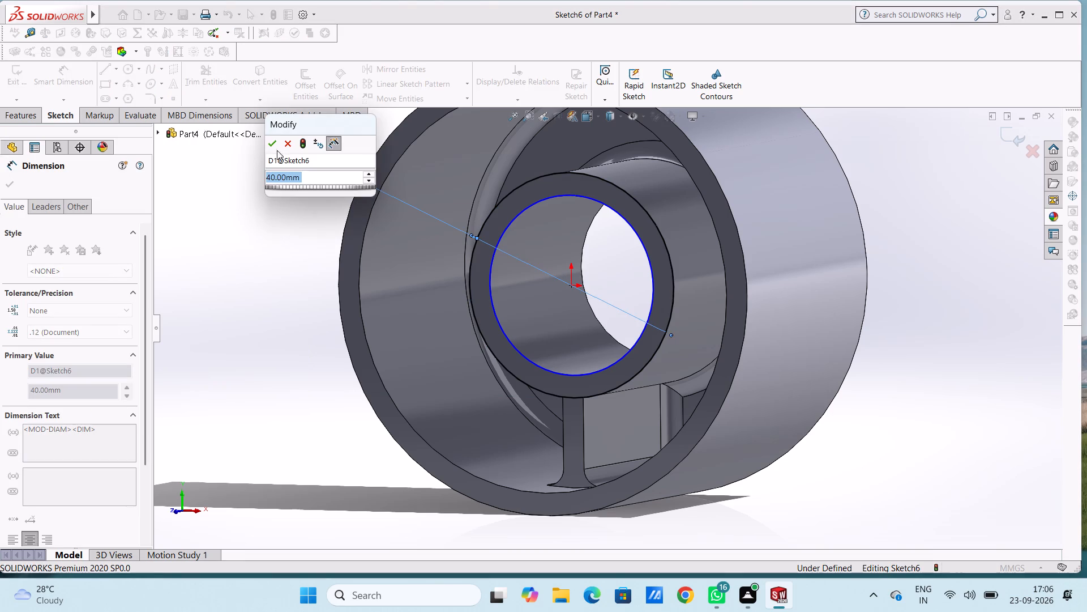
{"action": "left_click", "coordinate": [268, 142]}
{"action": "left_click", "coordinate": [248, 199]}
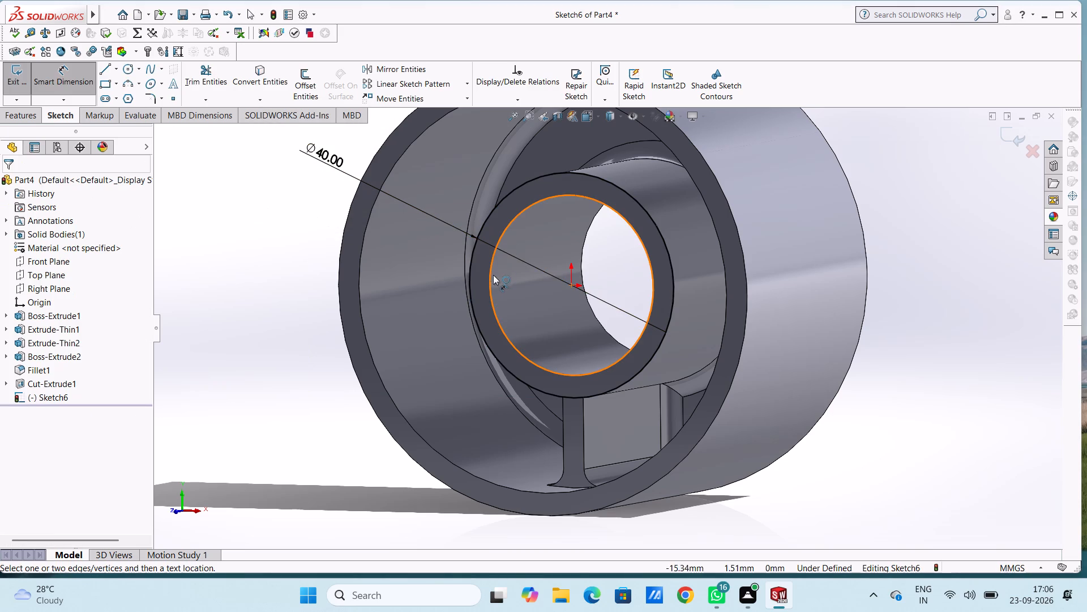
{"action": "left_click", "coordinate": [489, 275]}
{"action": "left_click", "coordinate": [268, 394]}
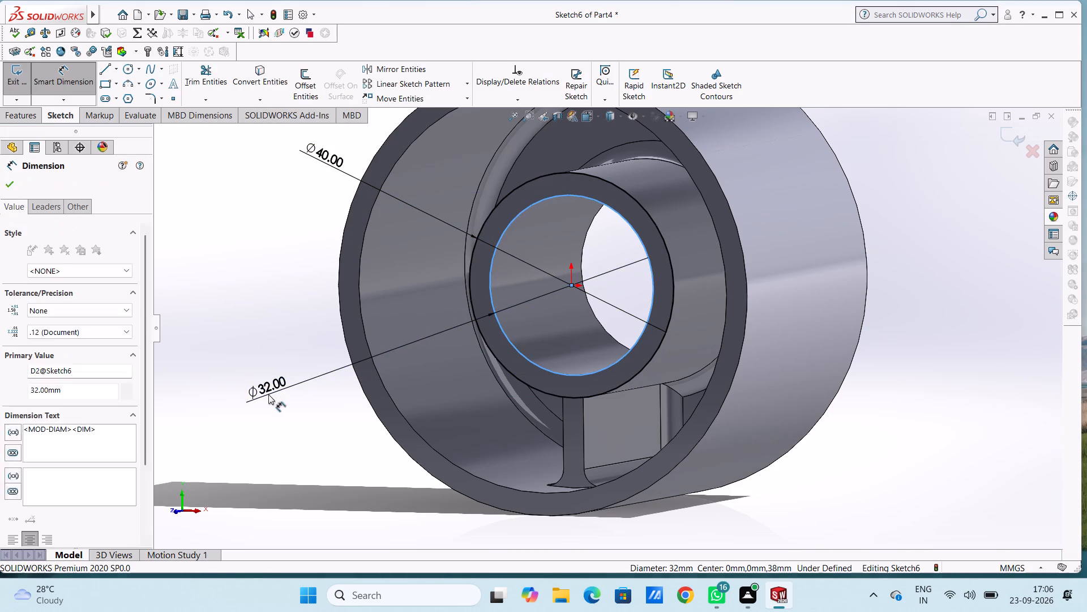
{"action": "left_click", "coordinate": [220, 379]}
{"action": "left_click", "coordinate": [251, 279]}
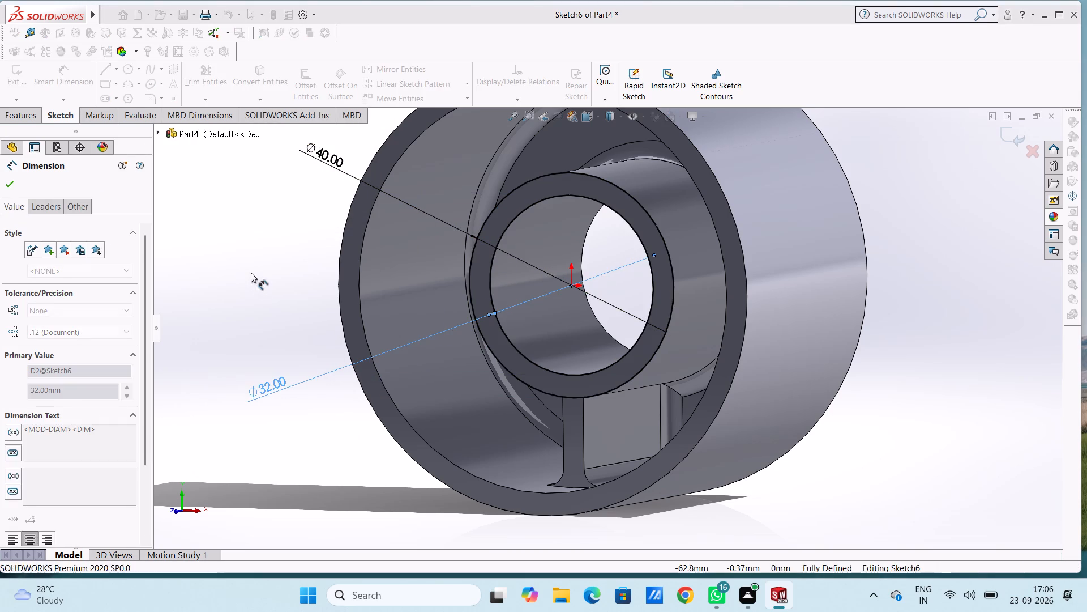
{"action": "key", "text": "Escape"}
{"action": "key", "text": "Escape"}
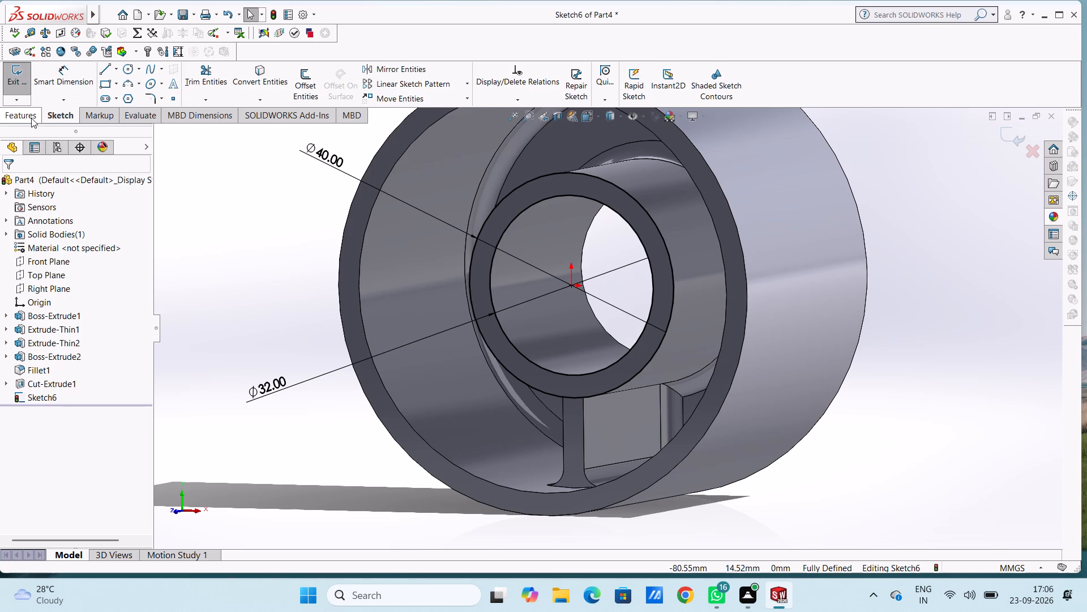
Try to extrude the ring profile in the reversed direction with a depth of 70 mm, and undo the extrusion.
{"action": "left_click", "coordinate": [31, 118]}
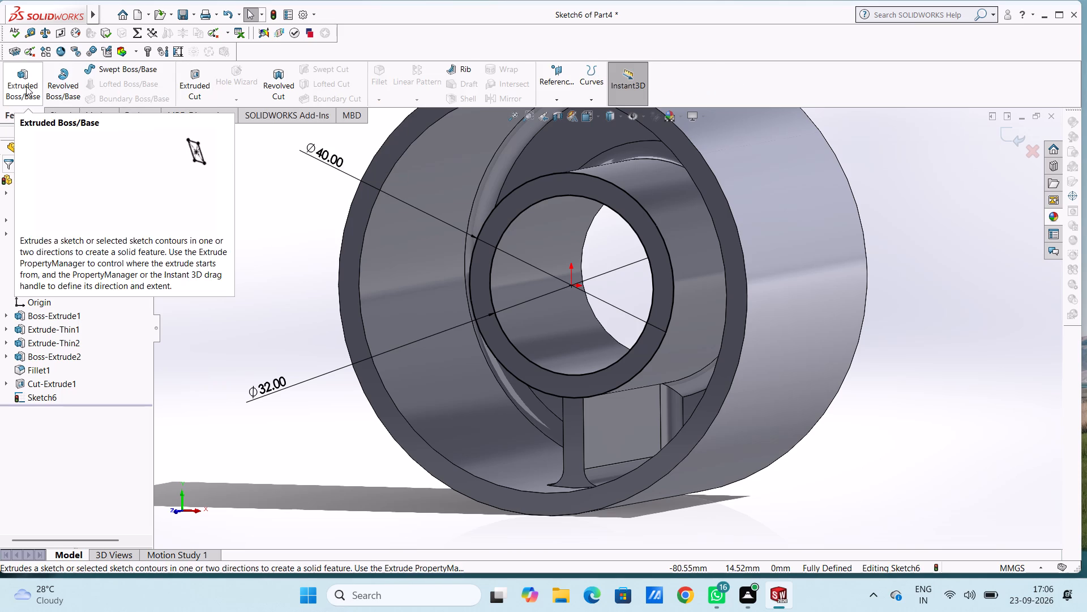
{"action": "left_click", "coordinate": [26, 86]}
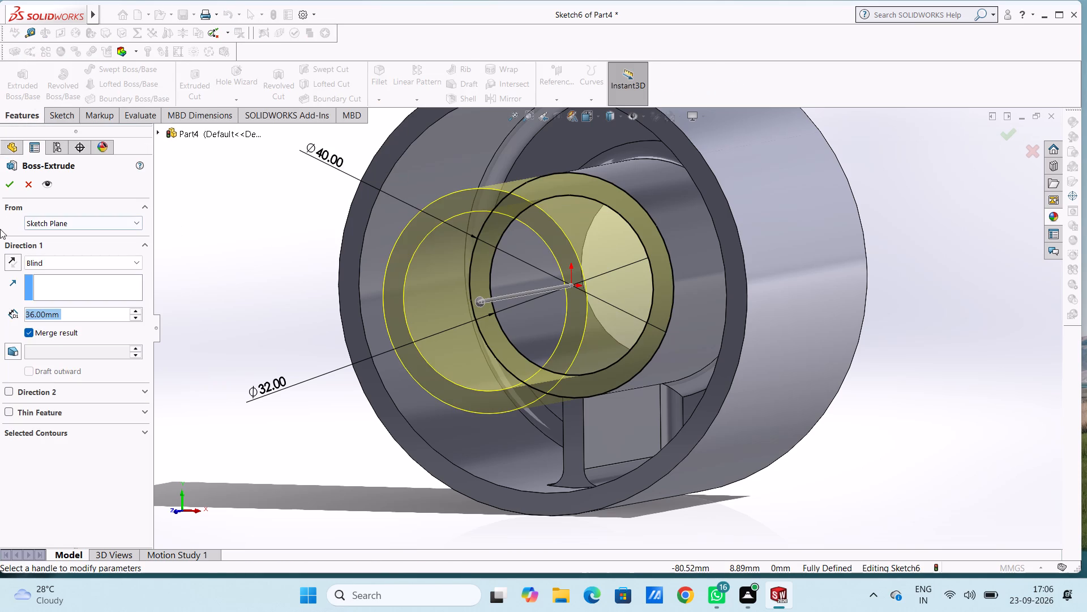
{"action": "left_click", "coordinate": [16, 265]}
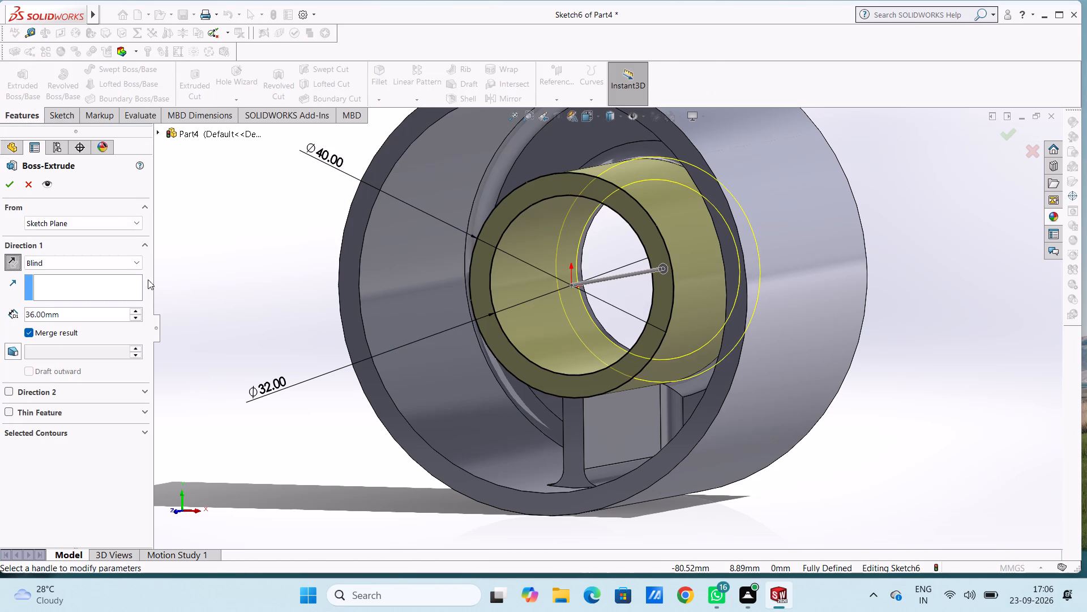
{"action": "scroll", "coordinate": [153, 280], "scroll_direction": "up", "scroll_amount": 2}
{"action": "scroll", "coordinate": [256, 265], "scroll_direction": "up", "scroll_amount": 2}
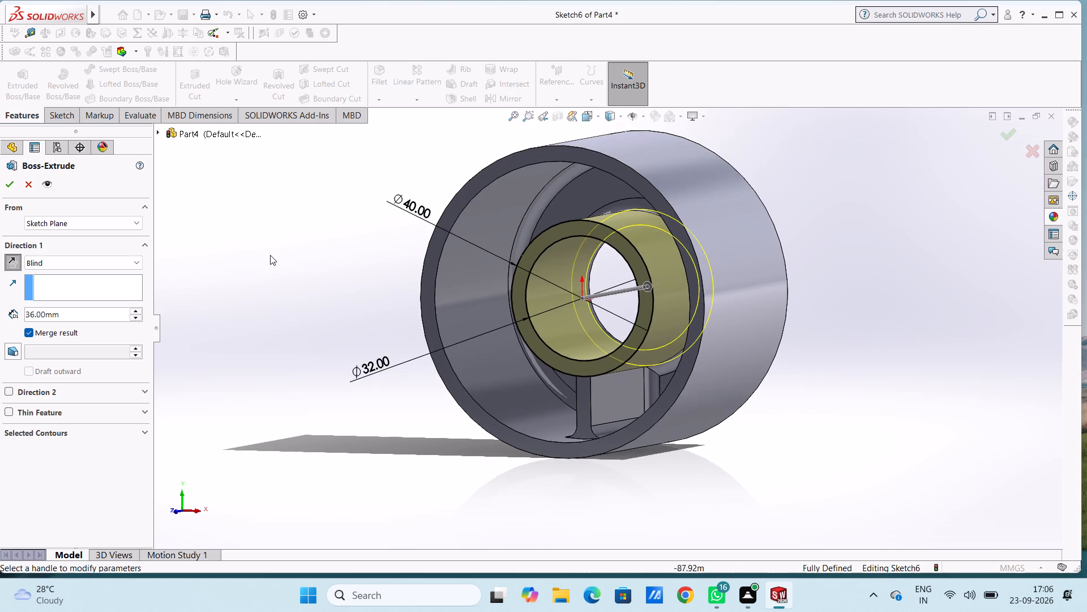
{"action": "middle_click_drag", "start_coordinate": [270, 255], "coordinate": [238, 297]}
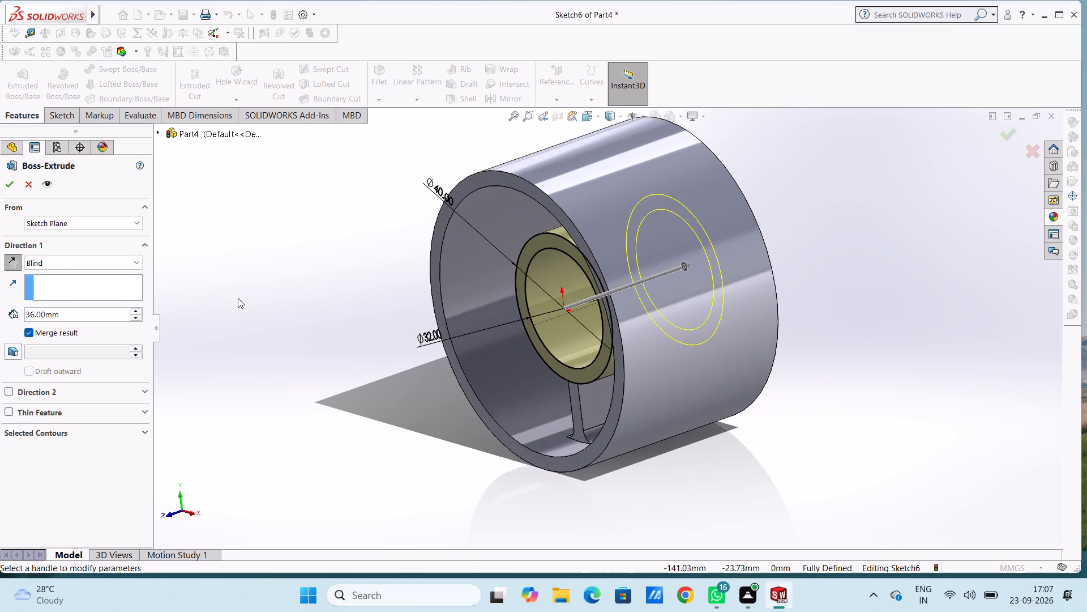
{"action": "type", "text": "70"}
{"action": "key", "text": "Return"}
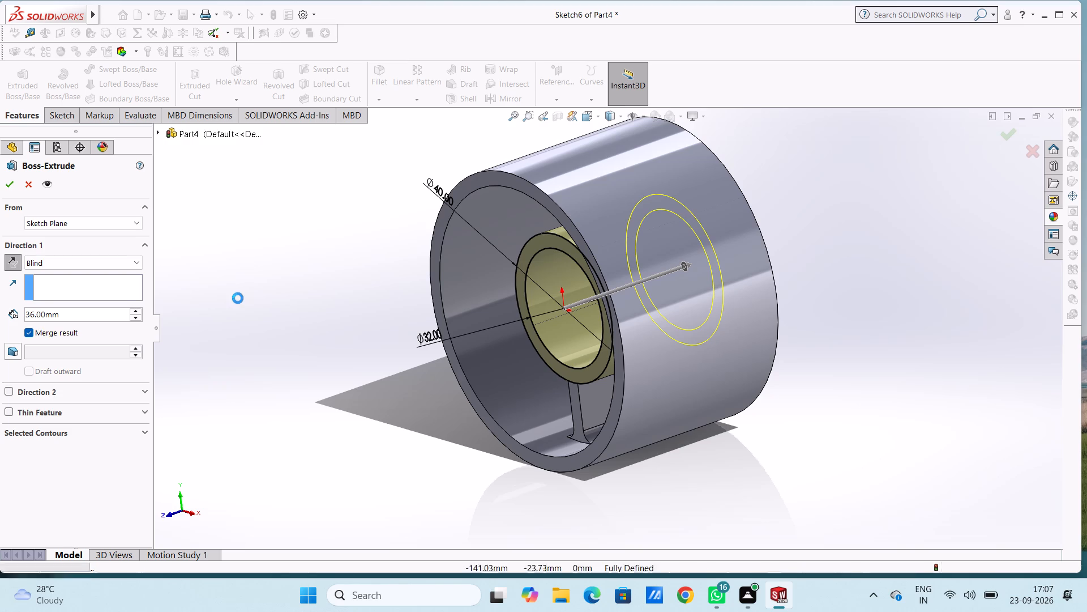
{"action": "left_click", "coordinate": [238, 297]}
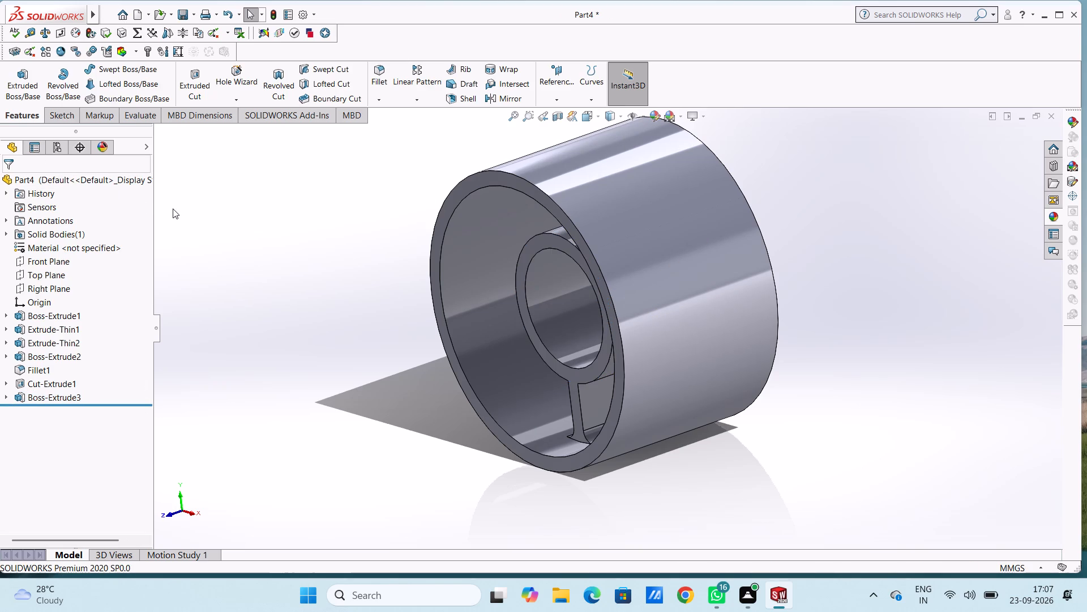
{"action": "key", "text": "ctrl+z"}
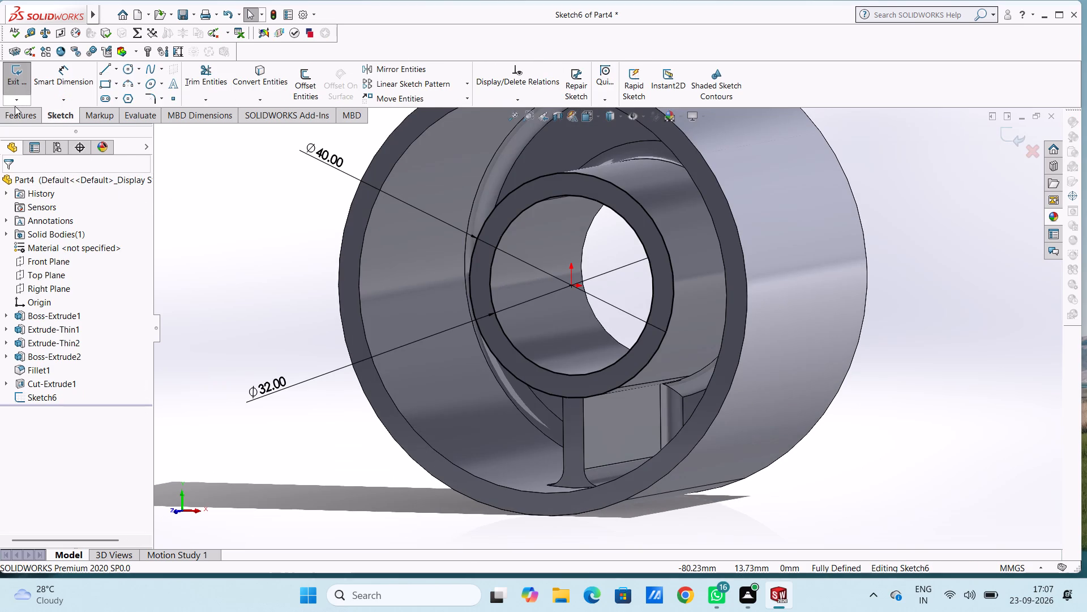
Extrude the ring profile 70 mm in the reversed direction so it runs through the cup and out its closed end.
{"action": "left_click", "coordinate": [15, 113]}
{"action": "left_click", "coordinate": [18, 75]}
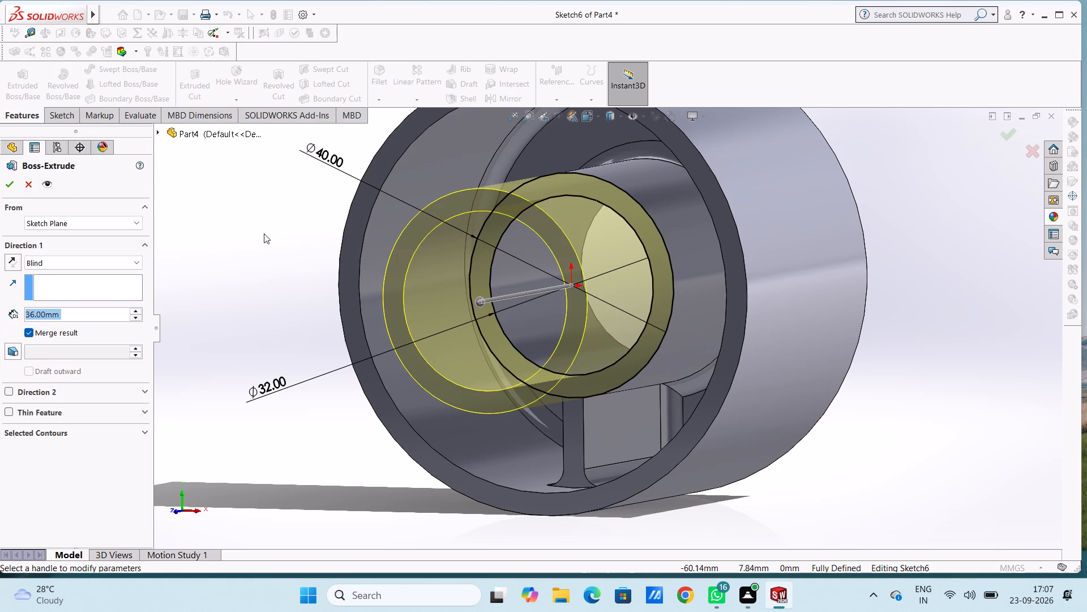
{"action": "scroll", "coordinate": [264, 233], "scroll_direction": "up", "scroll_amount": 1}
{"action": "middle_click_drag", "start_coordinate": [256, 241], "coordinate": [203, 296]}
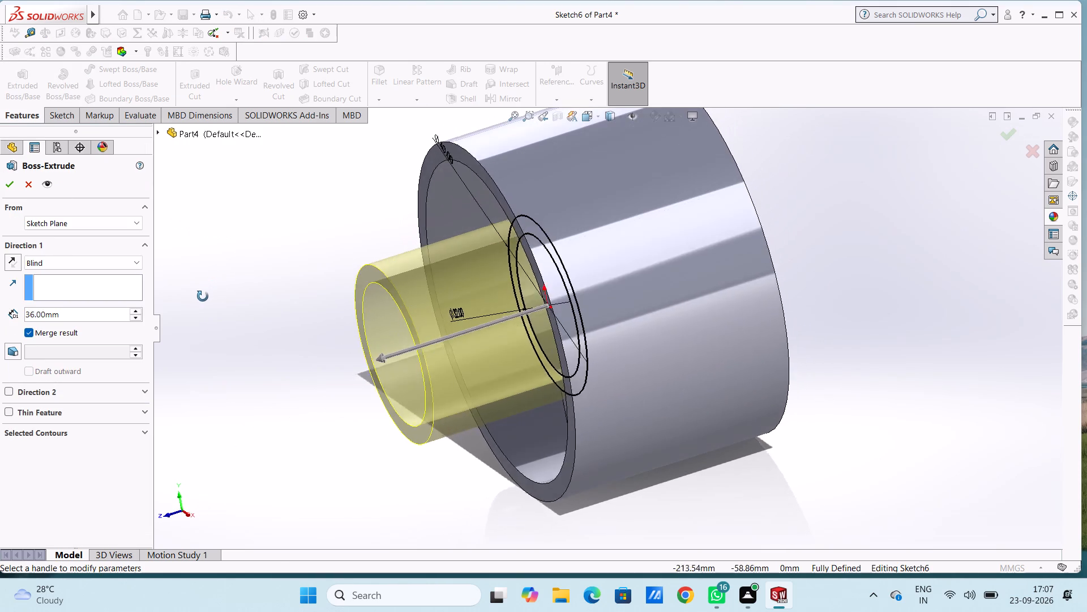
{"action": "middle_click_drag", "start_coordinate": [203, 296], "coordinate": [185, 297]}
{"action": "scroll", "coordinate": [185, 297], "scroll_direction": "up", "scroll_amount": 1}
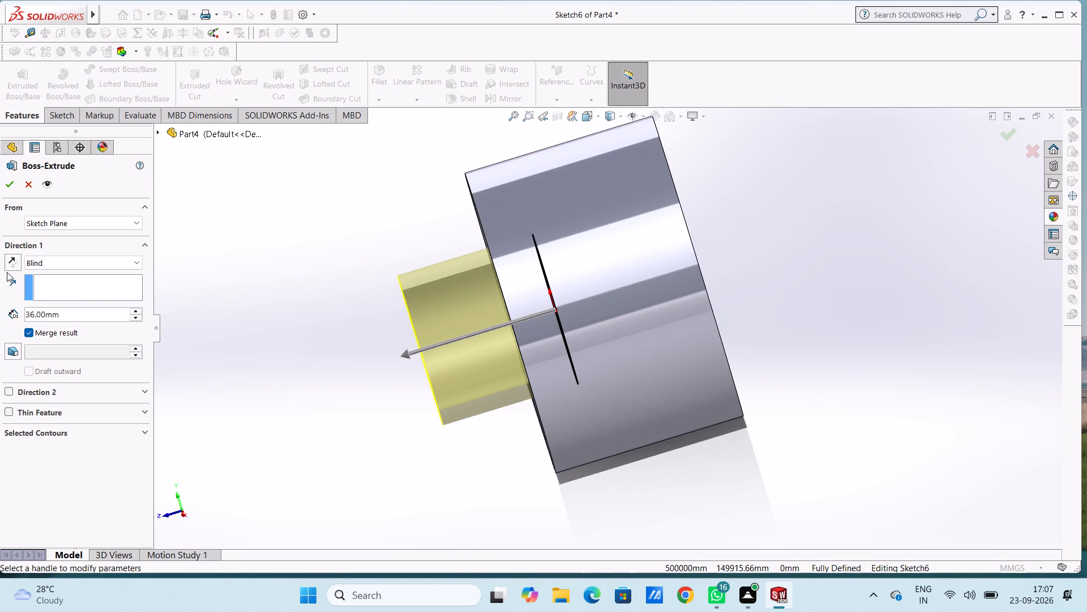
{"action": "left_click", "coordinate": [12, 257]}
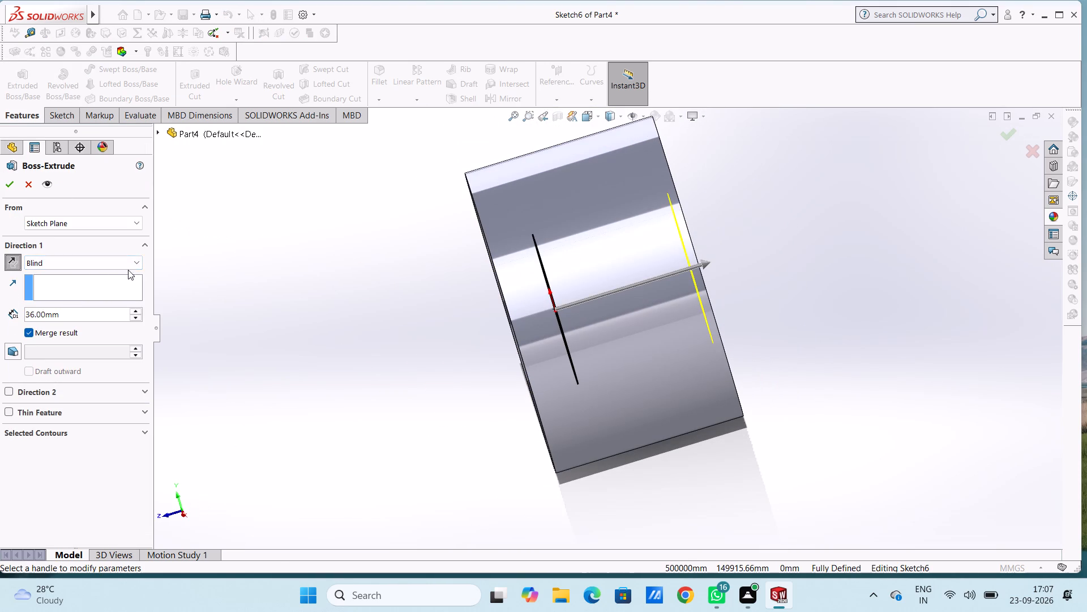
{"action": "double_click", "coordinate": [76, 312]}
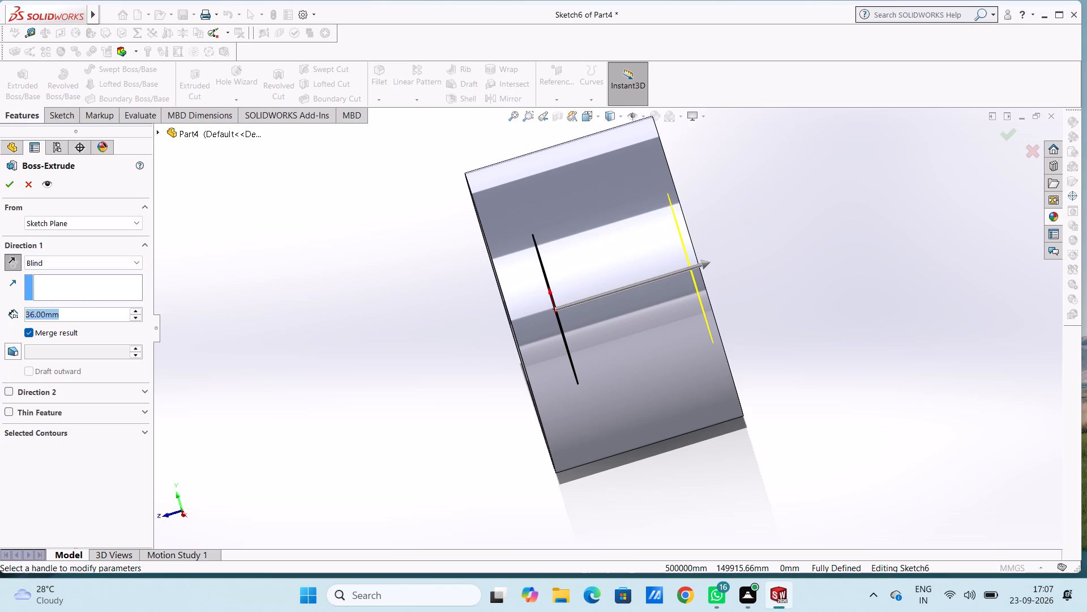
{"action": "type", "text": "70"}
{"action": "key", "text": "Return"}
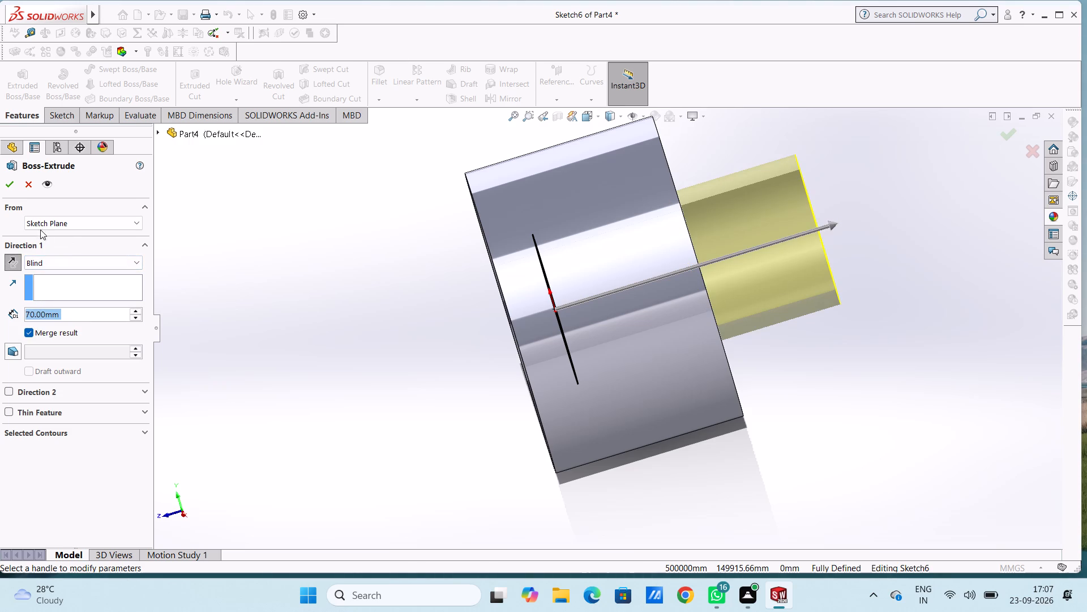
{"action": "left_click", "coordinate": [6, 185]}
{"action": "left_click", "coordinate": [158, 262]}
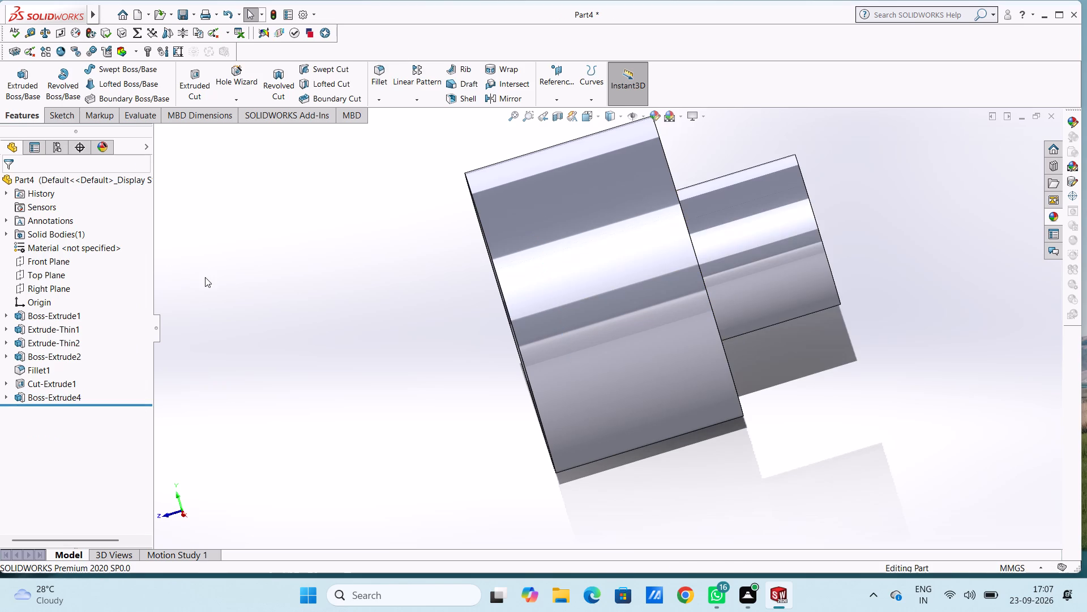
Start a sketch on the cup's front outer rim face, viewed from the front.
{"action": "middle_click_drag", "start_coordinate": [219, 277], "coordinate": [486, 313]}
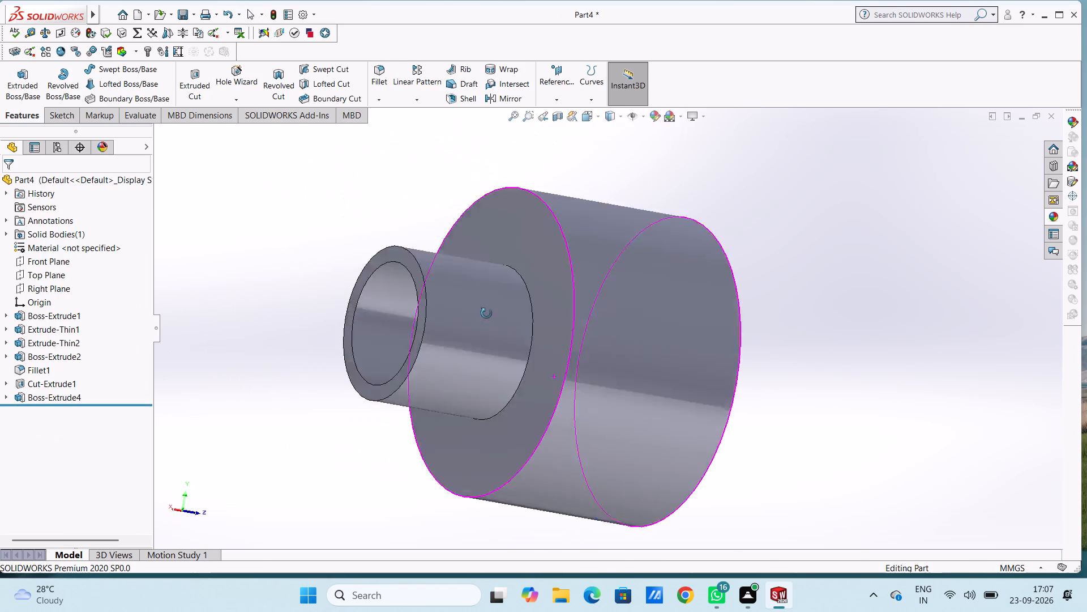
{"action": "middle_click_drag", "start_coordinate": [486, 313], "coordinate": [279, 309]}
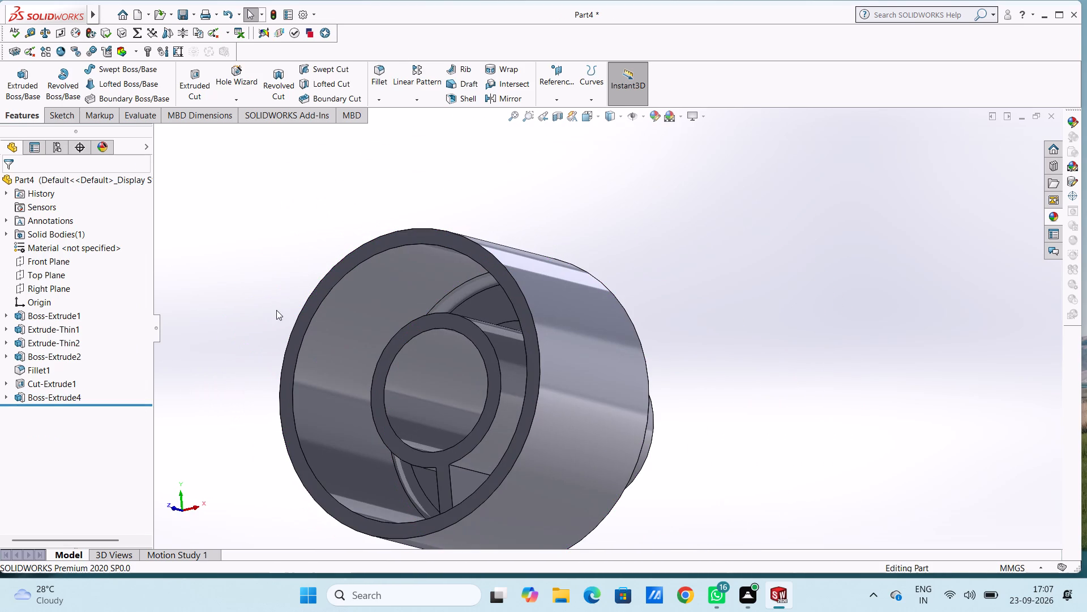
{"action": "key", "text": "ctrl+7"}
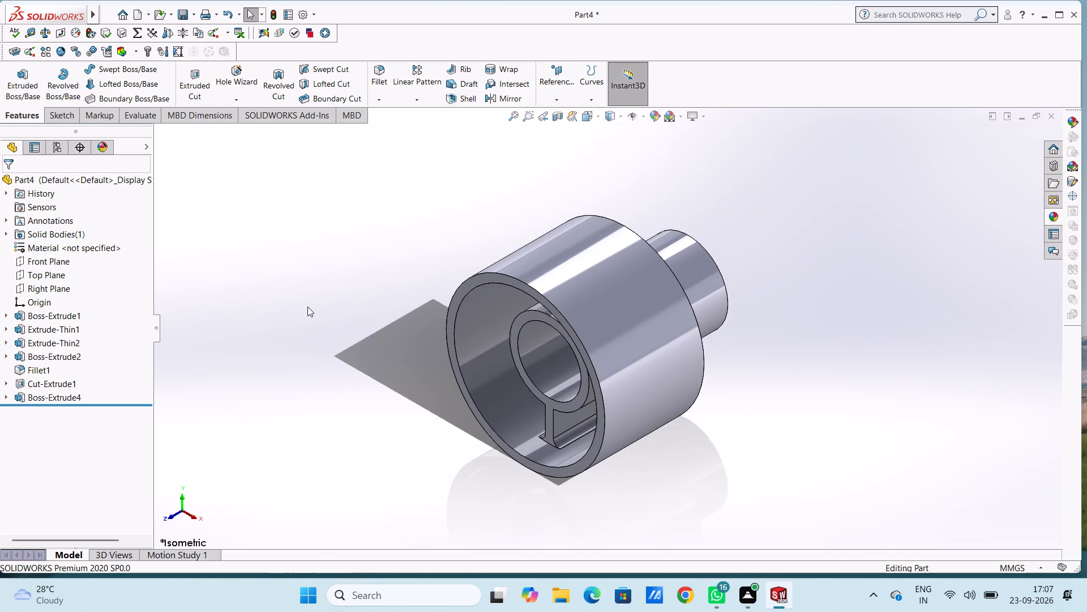
{"action": "key", "text": "ctrl+1"}
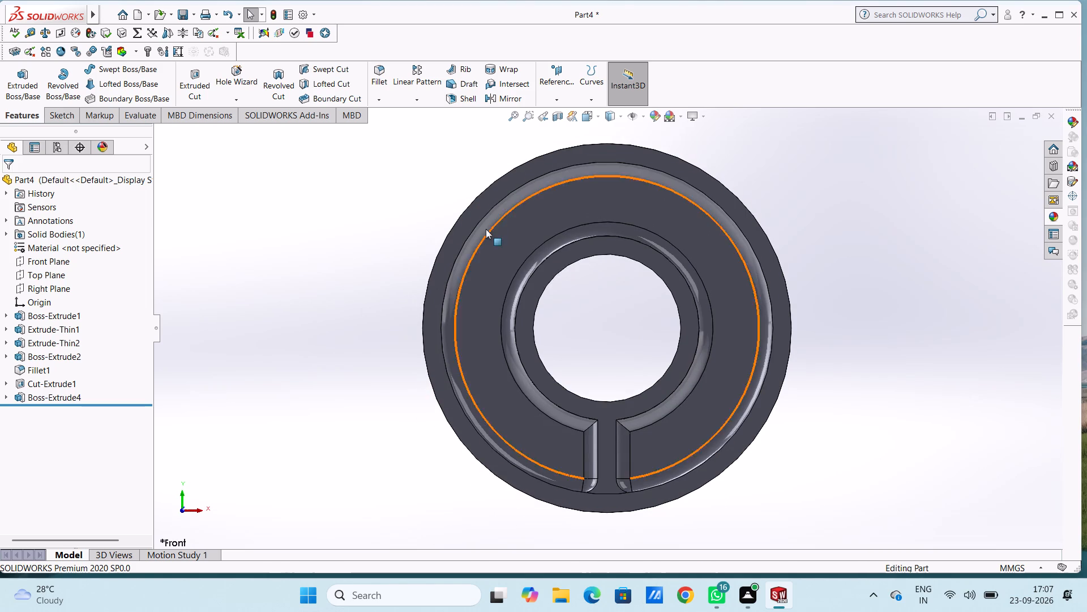
{"action": "left_click", "coordinate": [515, 179]}
{"action": "left_click", "coordinate": [561, 146]}
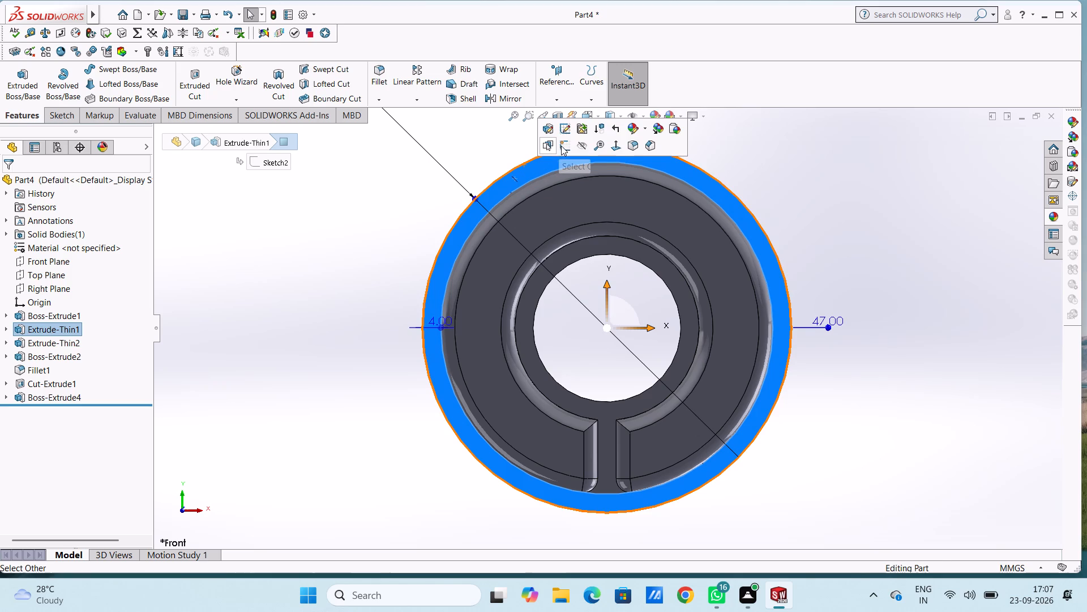
{"action": "left_click", "coordinate": [508, 146]}
{"action": "scroll", "coordinate": [628, 134], "scroll_direction": "up", "scroll_amount": 1}
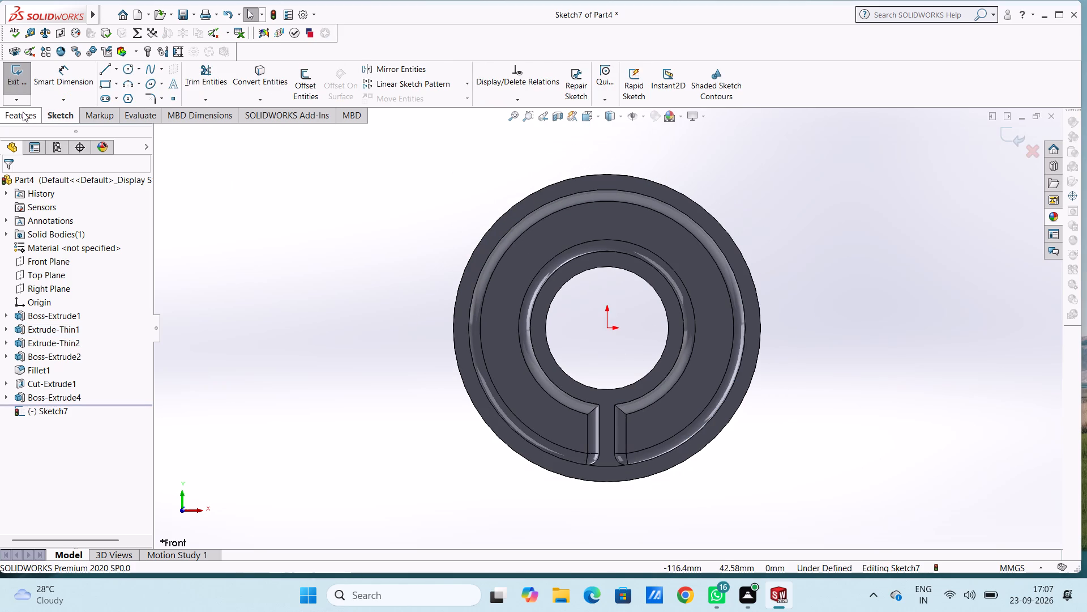
{"action": "scroll", "coordinate": [634, 161], "scroll_direction": "down", "scroll_amount": 3}
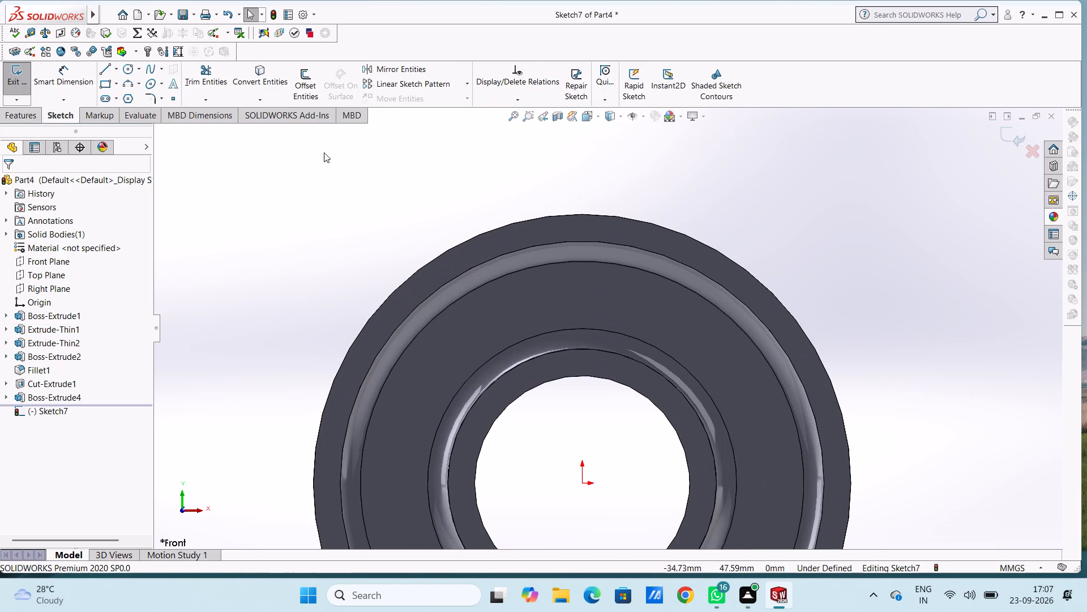
Sketch two concentric circles of 2 mm and 4 mm radius, centred about 42.5 mm directly above the origin at the cup's outer edge.
{"action": "left_click", "coordinate": [126, 71]}
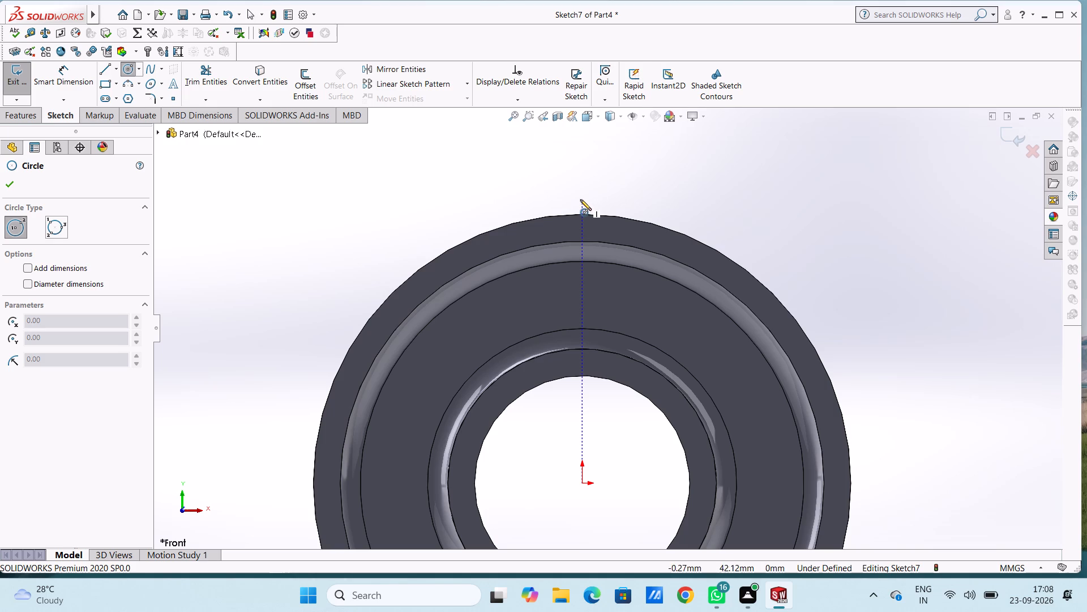
{"action": "left_click", "coordinate": [580, 197]}
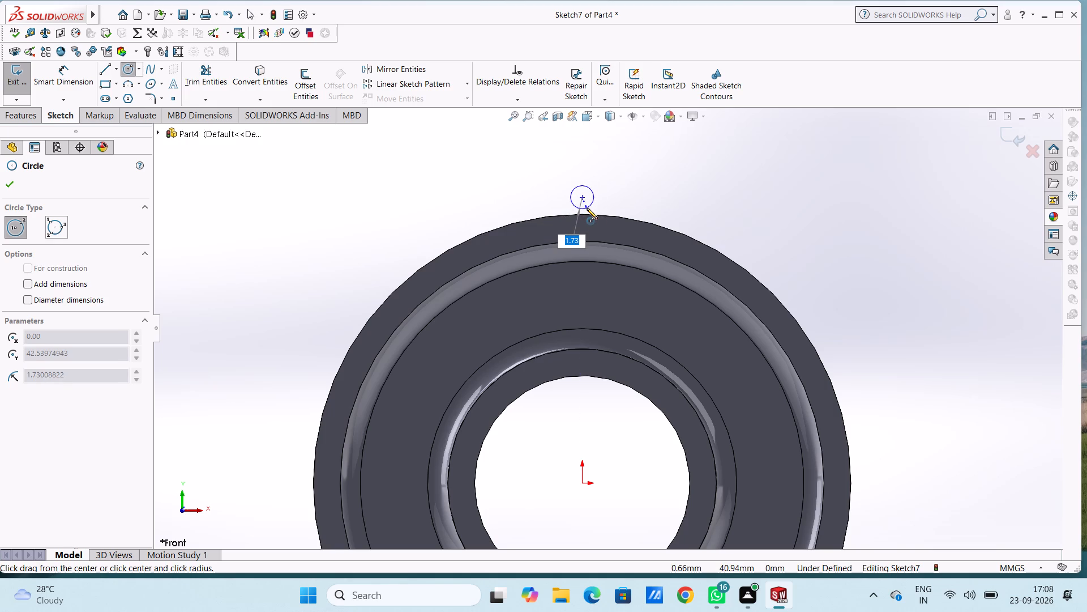
{"action": "key", "text": "2"}
{"action": "key", "text": "Return"}
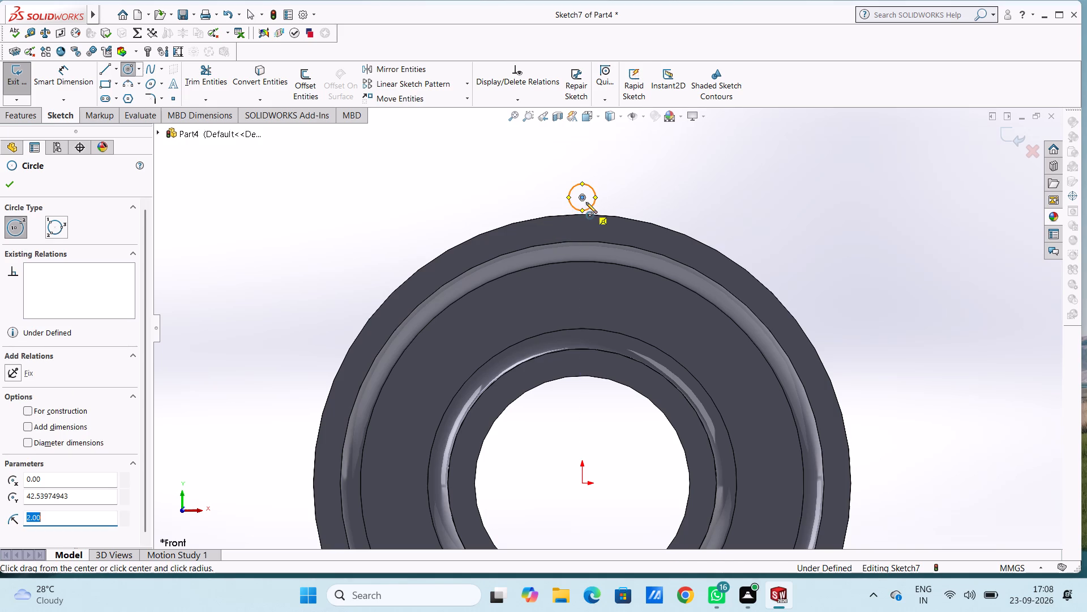
{"action": "left_click", "coordinate": [583, 195]}
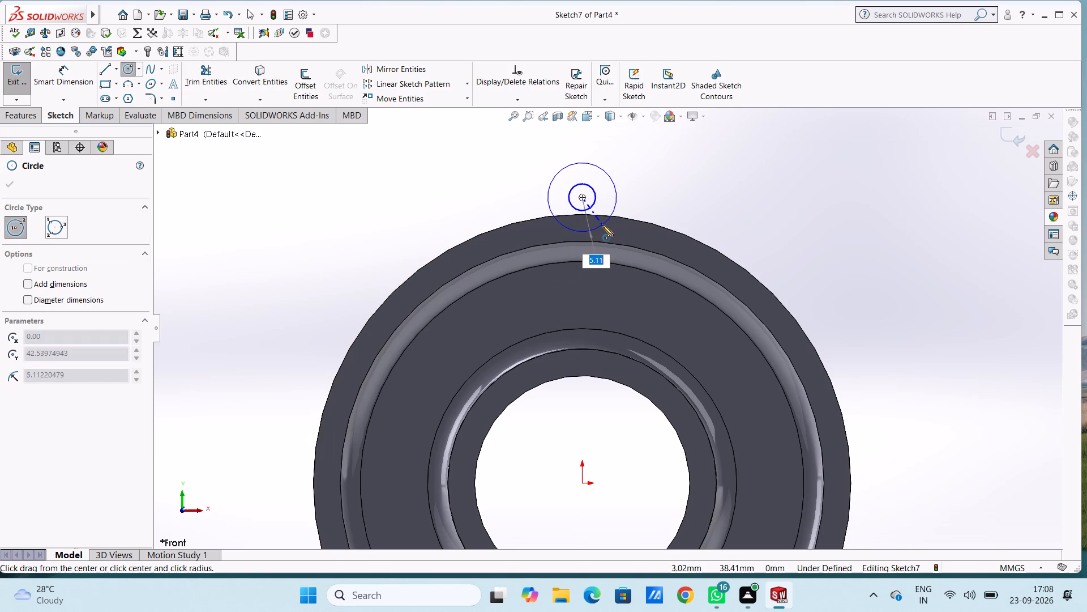
{"action": "key", "text": "4"}
{"action": "key", "text": "Return"}
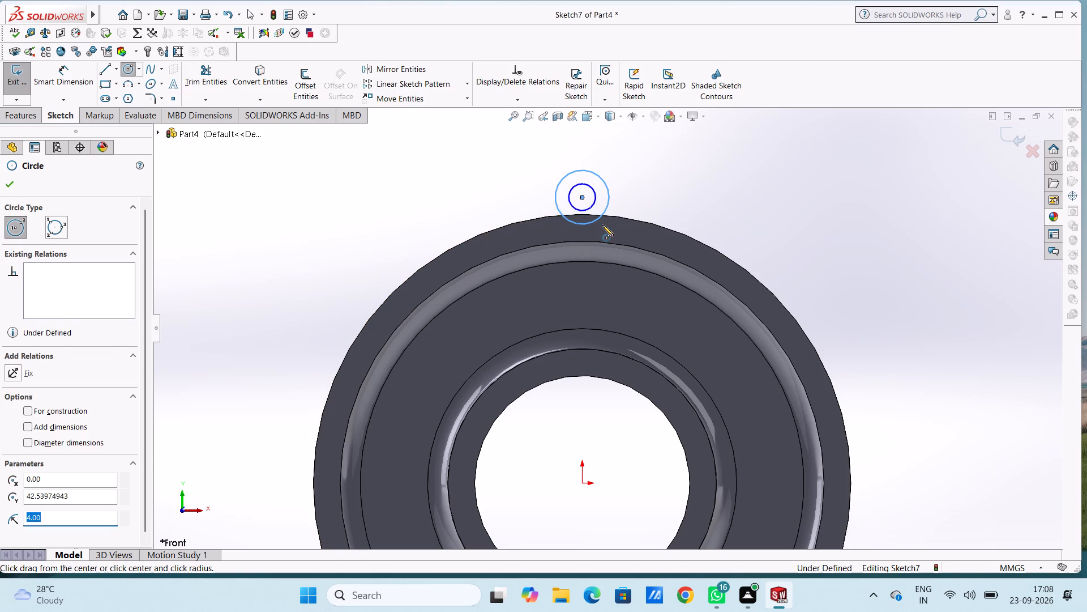
{"action": "key", "text": "Escape"}
{"action": "key", "text": "Escape"}
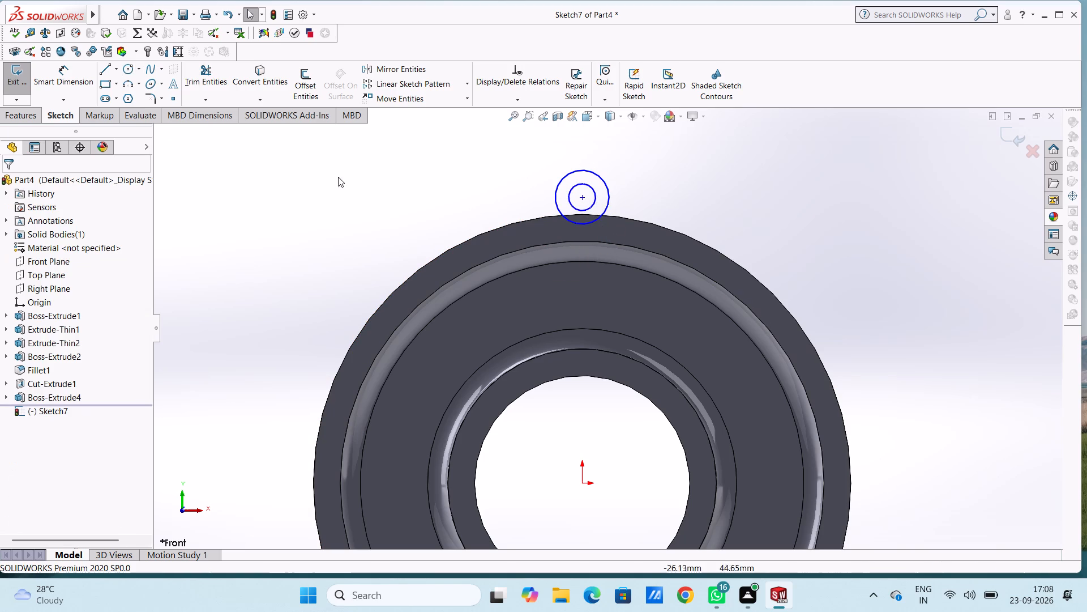
Dimension the diameters of the outer and inner small circles at the top of the cup's rim.
{"action": "left_click", "coordinate": [49, 79]}
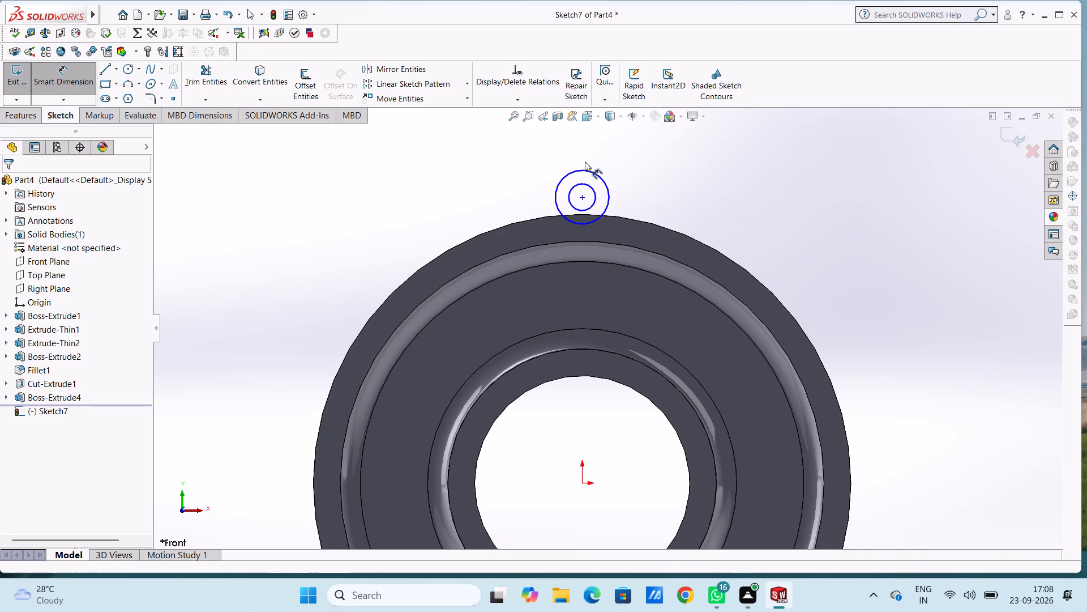
{"action": "left_click", "coordinate": [589, 171]}
{"action": "left_click", "coordinate": [793, 150]}
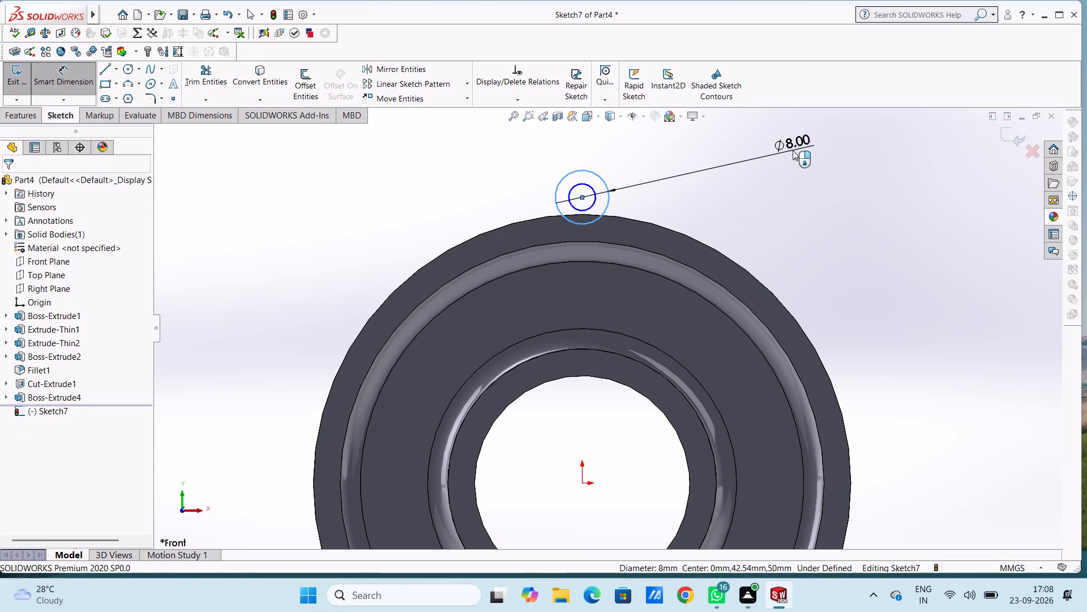
{"action": "left_click", "coordinate": [744, 133]}
{"action": "left_click", "coordinate": [705, 152]}
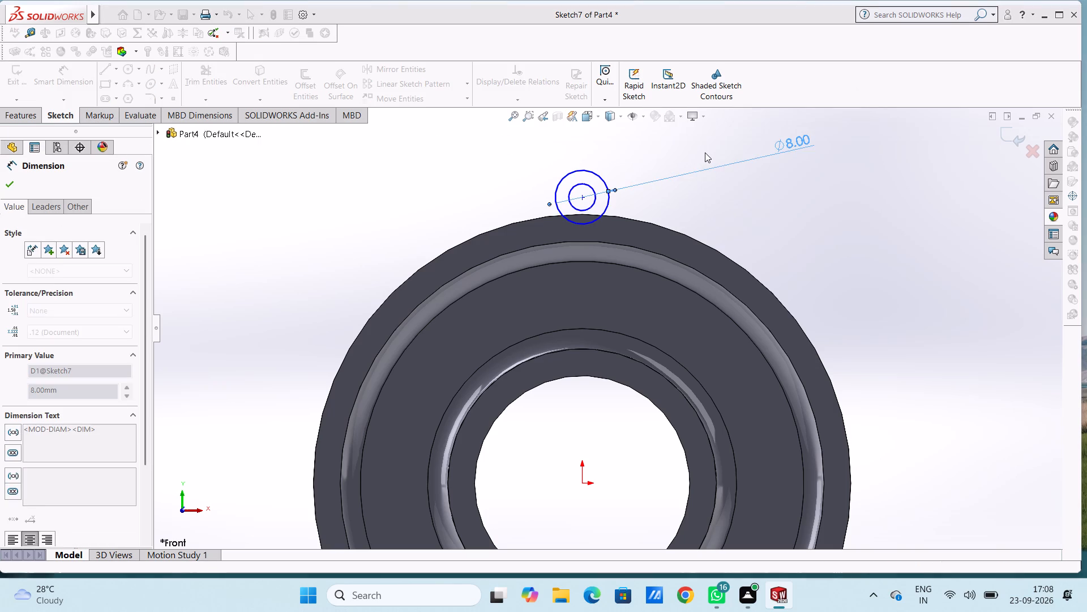
{"action": "left_click", "coordinate": [577, 186]}
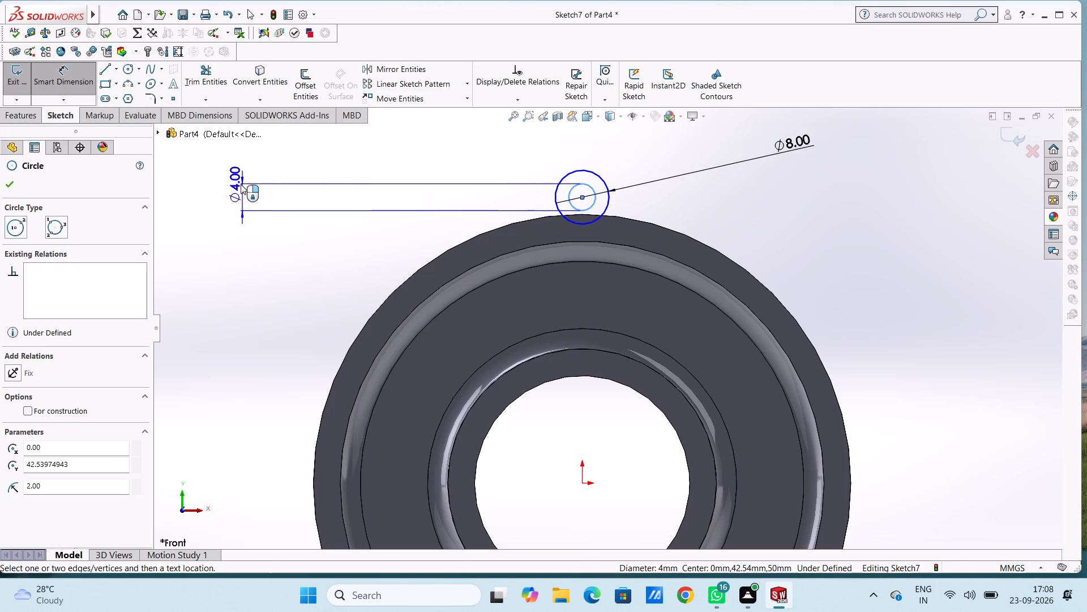
{"action": "left_click", "coordinate": [239, 165]}
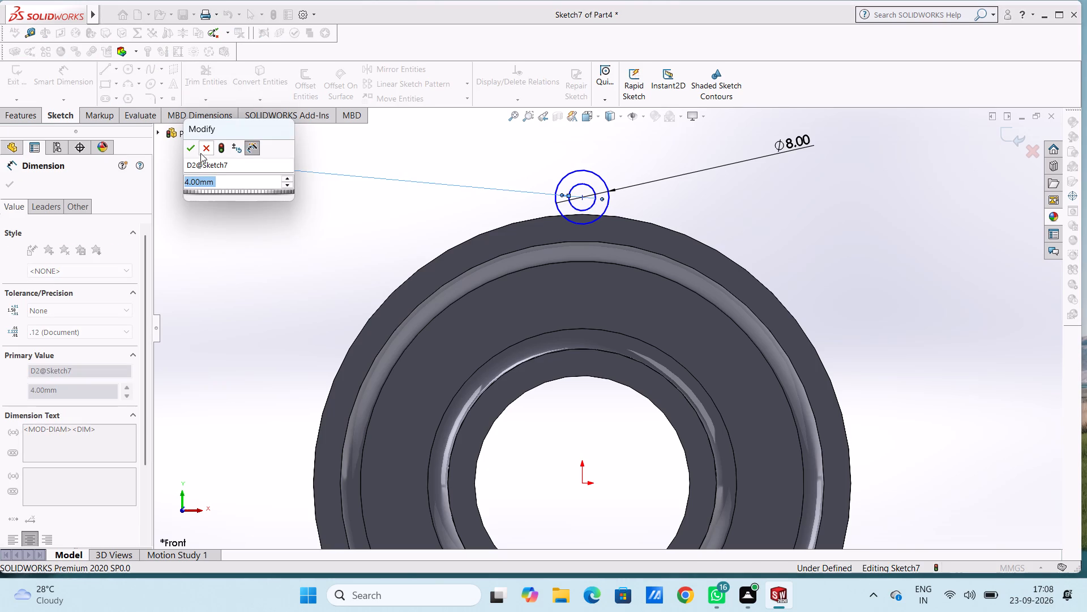
{"action": "left_click", "coordinate": [192, 147]}
{"action": "key", "text": "Escape"}
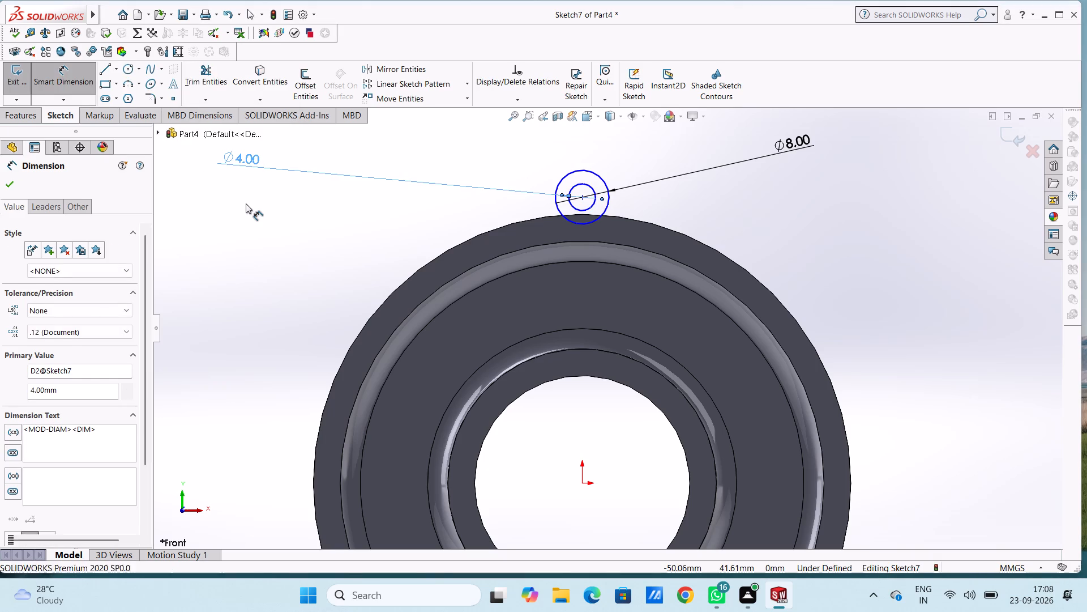
{"action": "key", "text": "Escape"}
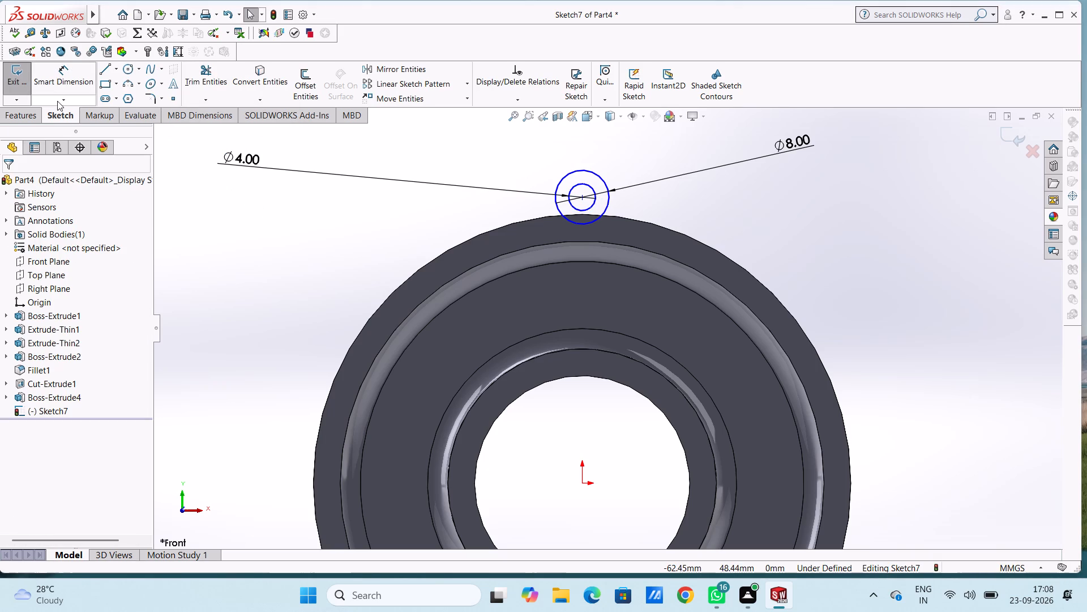
Dimension the vertical distance from the origin to the small circles' common centre and set it to 41 mm.
{"action": "left_click", "coordinate": [62, 79]}
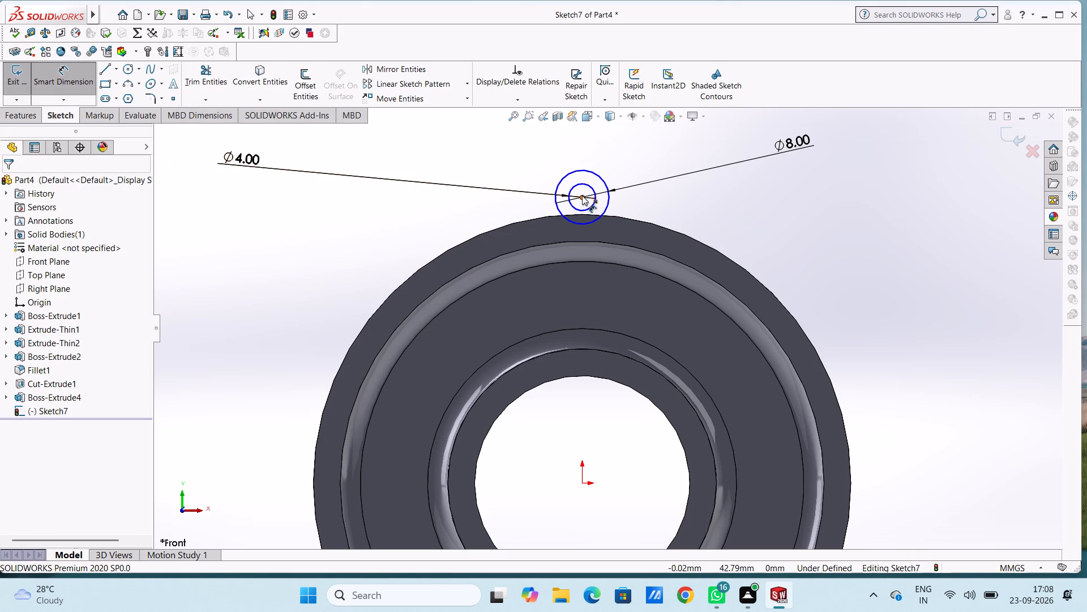
{"action": "left_click", "coordinate": [582, 195]}
{"action": "left_click", "coordinate": [585, 215]}
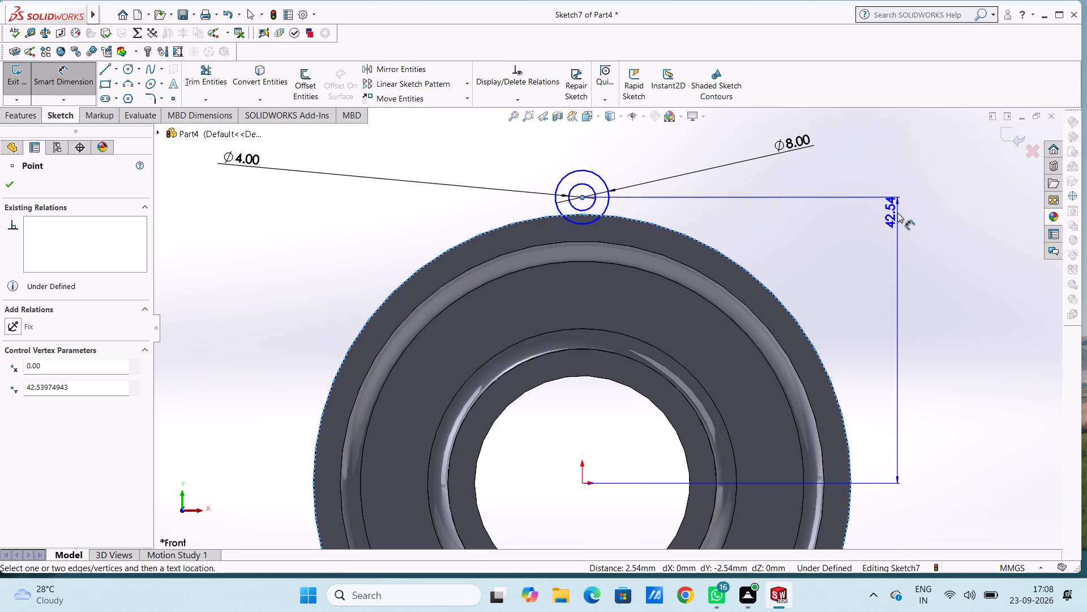
{"action": "left_click", "coordinate": [897, 212]}
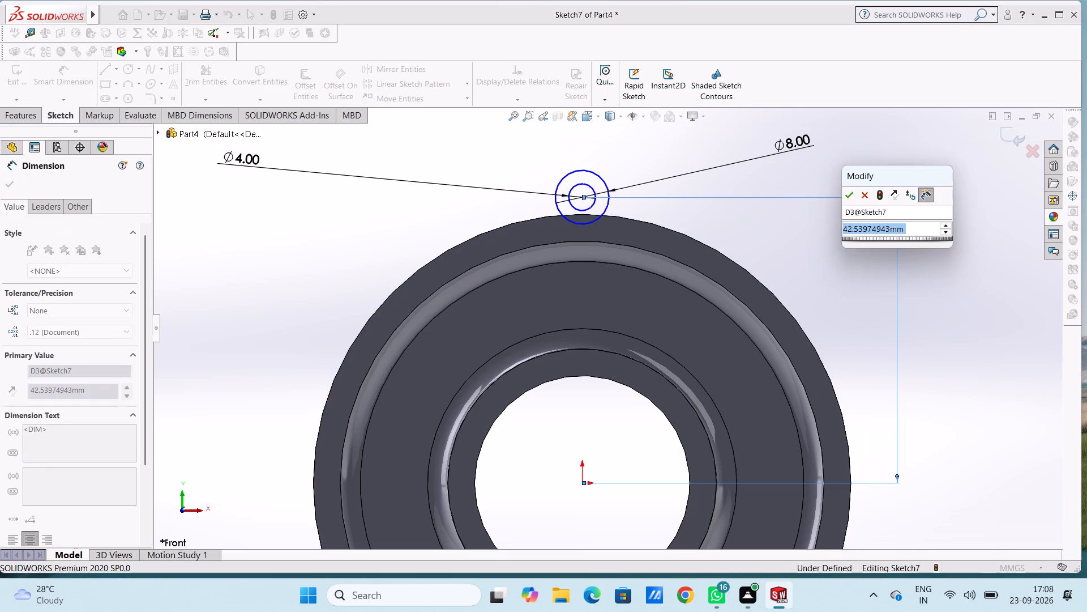
{"action": "type", "text": "41"}
{"action": "key", "text": "Return"}
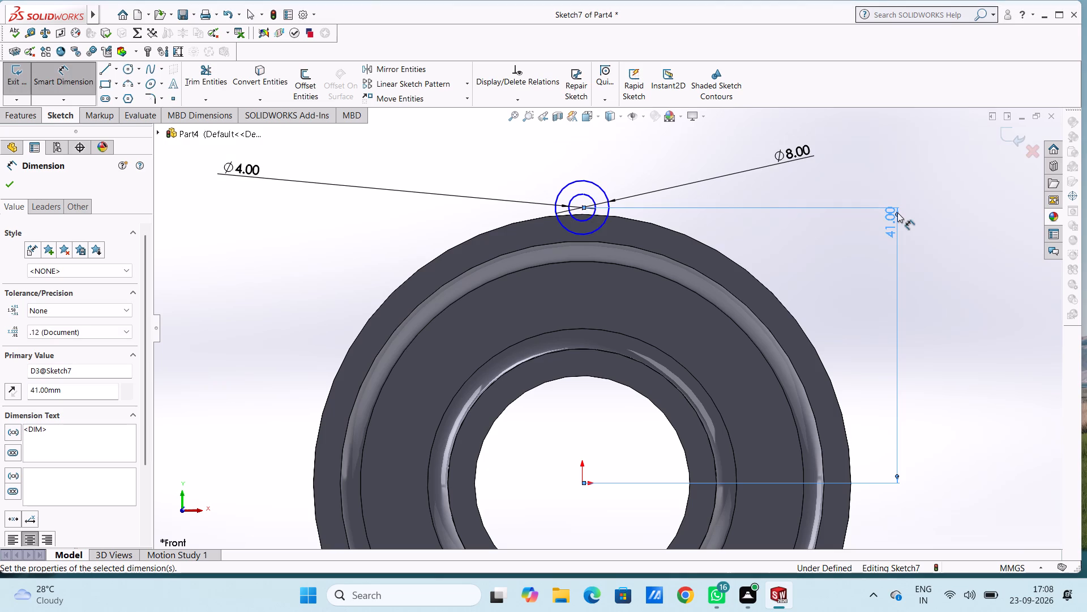
{"action": "left_click", "coordinate": [863, 187]}
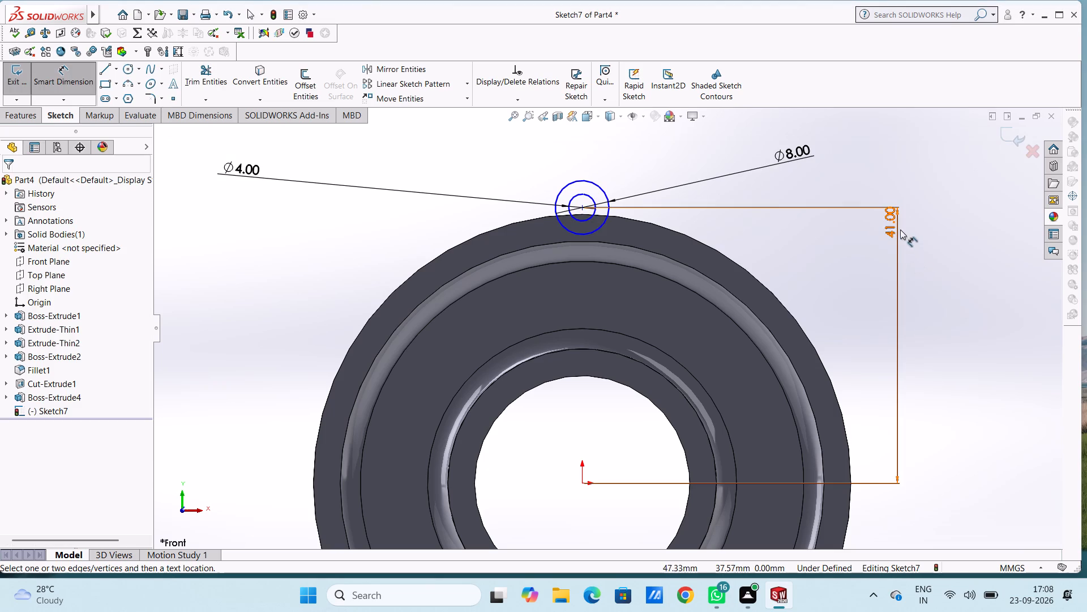
Set the small circles' centre height above the origin to 42 mm.
{"action": "left_click", "coordinate": [892, 224]}
{"action": "left_click", "coordinate": [892, 224]}
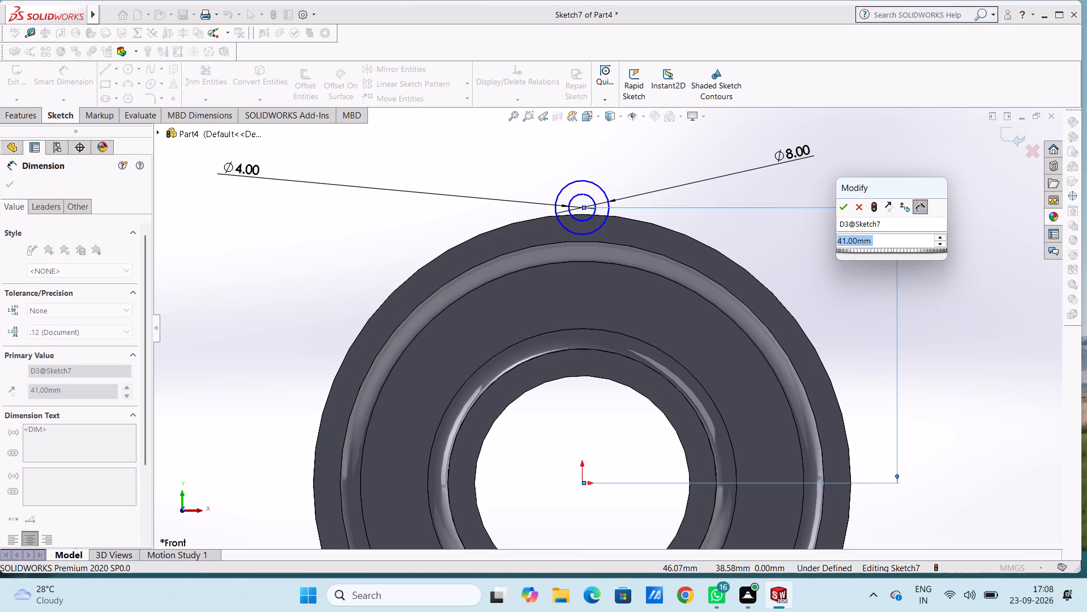
{"action": "type", "text": "42"}
{"action": "key", "text": "Return"}
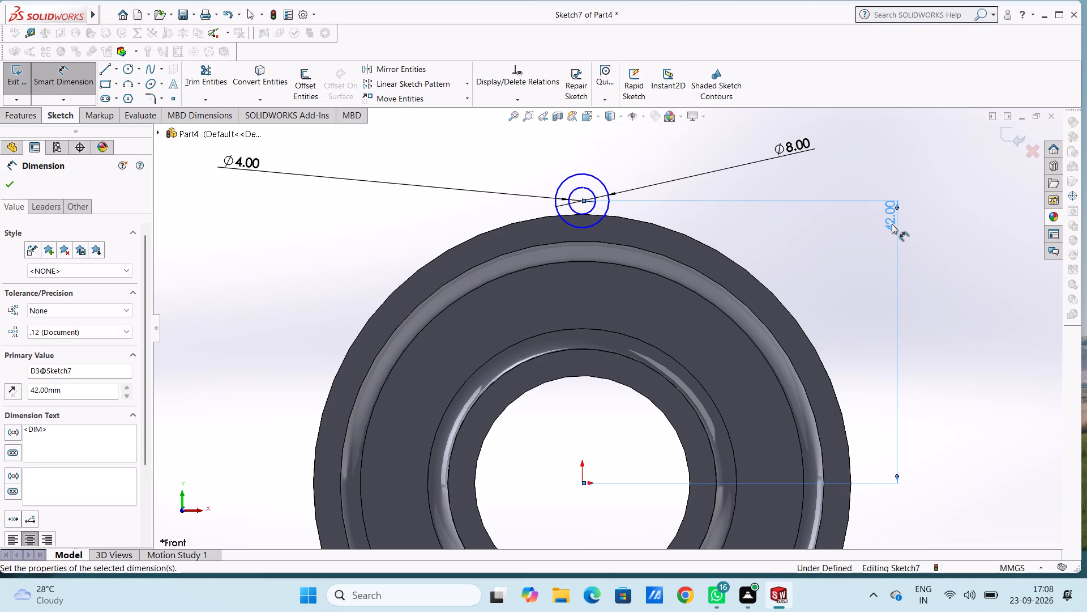
{"action": "left_click", "coordinate": [697, 157]}
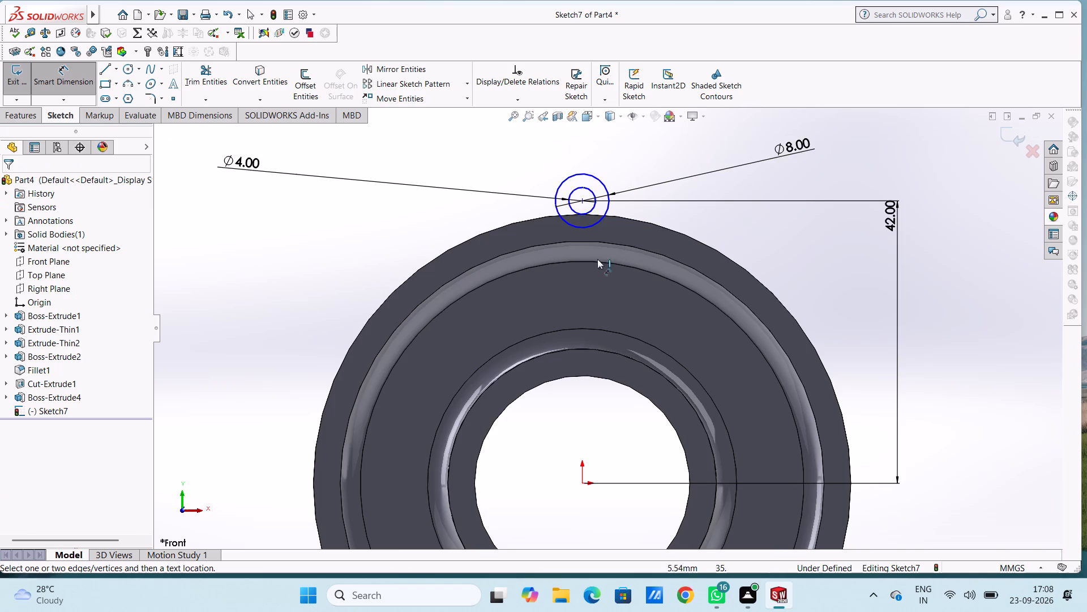
Set the vertical distance from the origin to the small circles' centre to 42.1 mm.
{"action": "scroll", "coordinate": [578, 218], "scroll_direction": "down", "scroll_amount": 6}
{"action": "scroll", "coordinate": [615, 263], "scroll_direction": "down", "scroll_amount": 9}
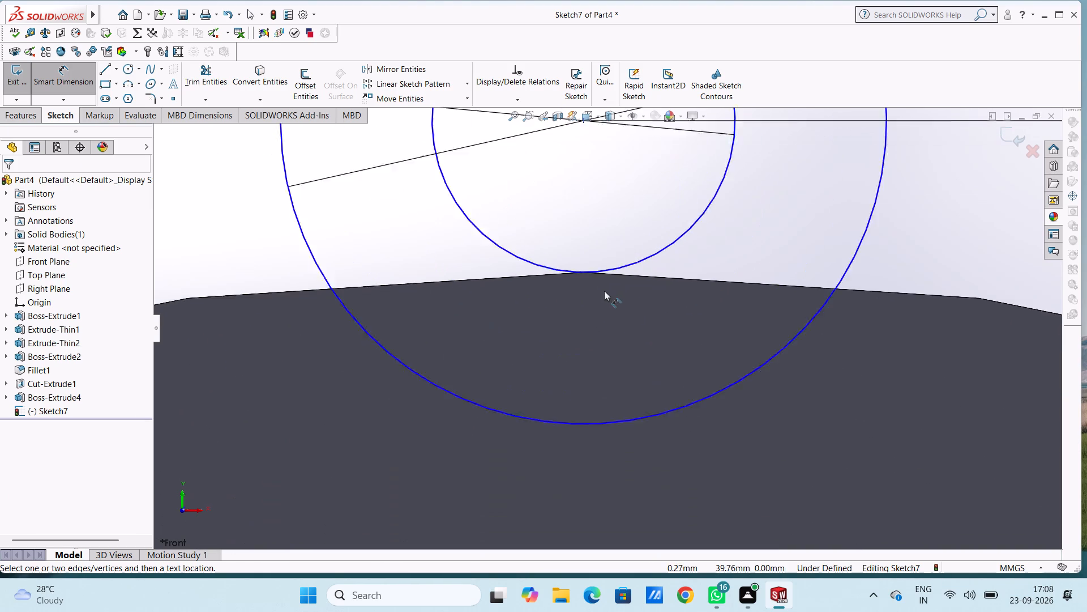
{"action": "scroll", "coordinate": [585, 278], "scroll_direction": "down", "scroll_amount": 4}
{"action": "scroll", "coordinate": [584, 278], "scroll_direction": "up", "scroll_amount": 14}
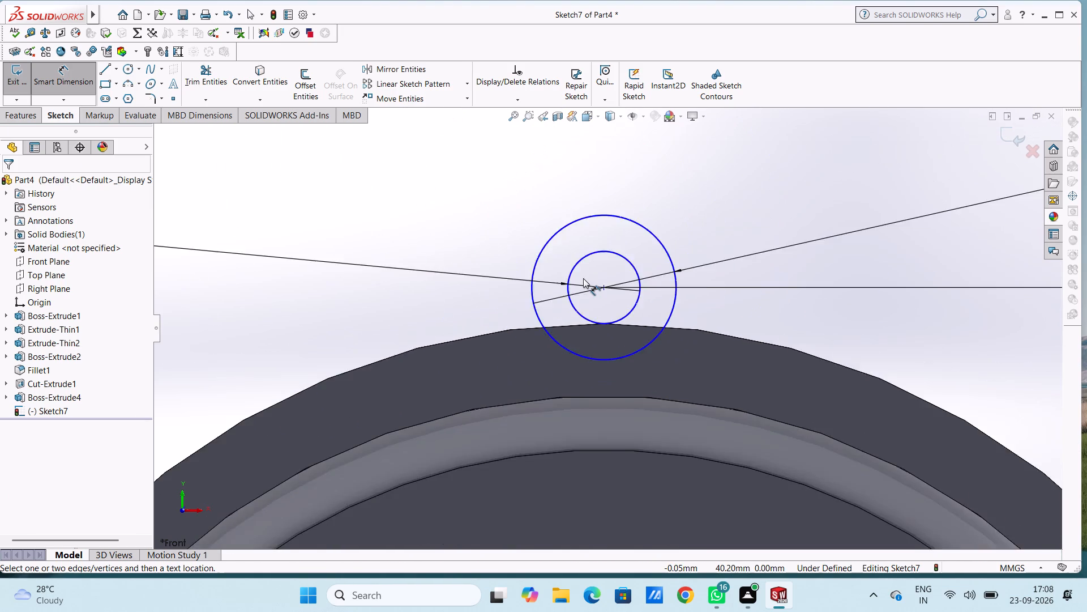
{"action": "scroll", "coordinate": [583, 278], "scroll_direction": "up", "scroll_amount": 12}
{"action": "scroll", "coordinate": [604, 430], "scroll_direction": "down", "scroll_amount": 3}
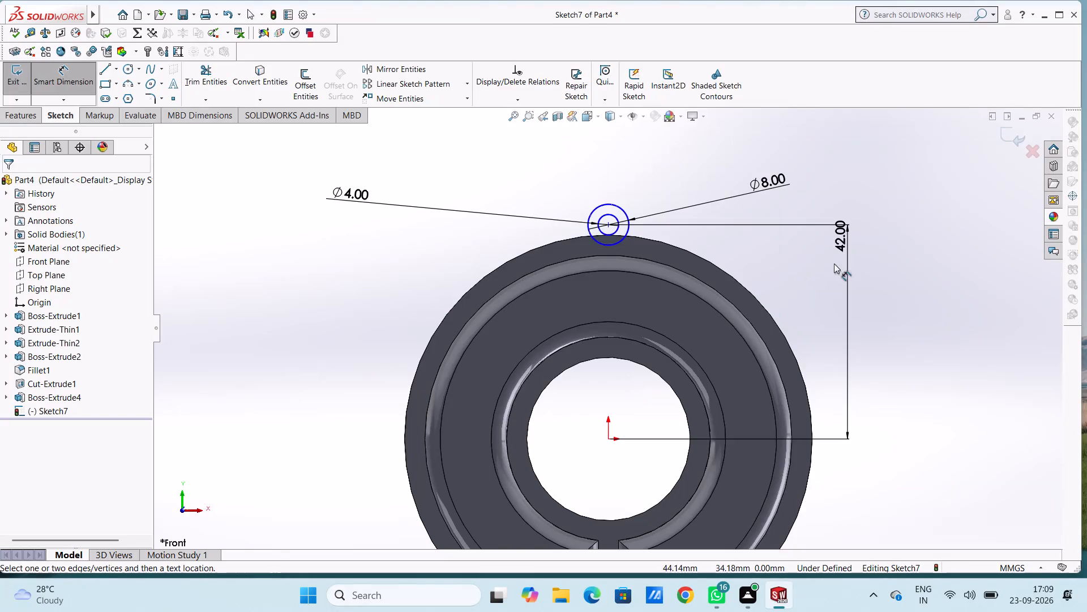
{"action": "double_click", "coordinate": [844, 245]}
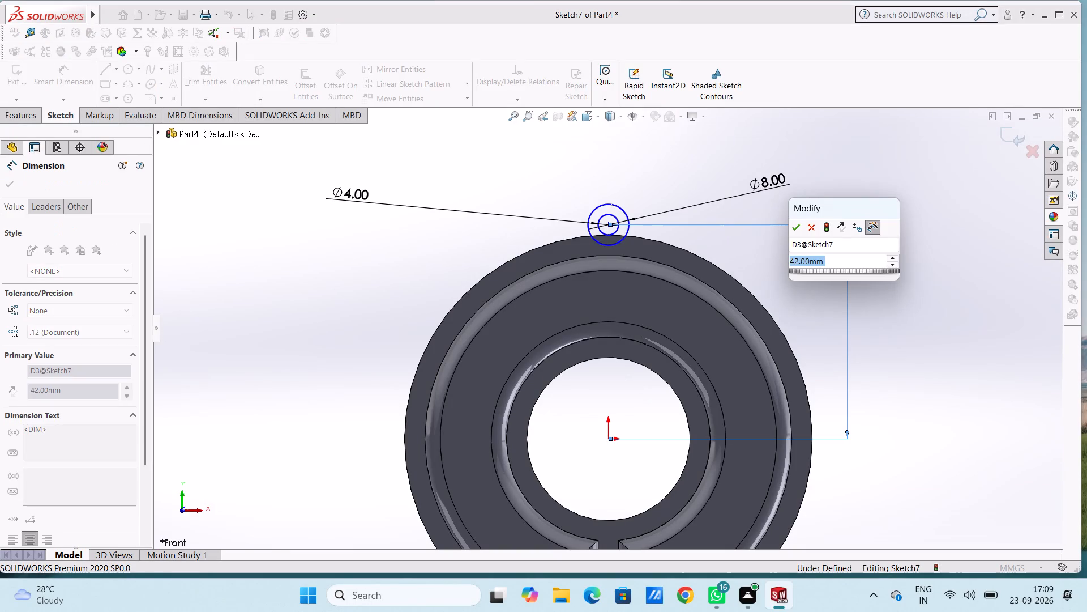
{"action": "type", "text": "42.1"}
{"action": "key", "text": "Return"}
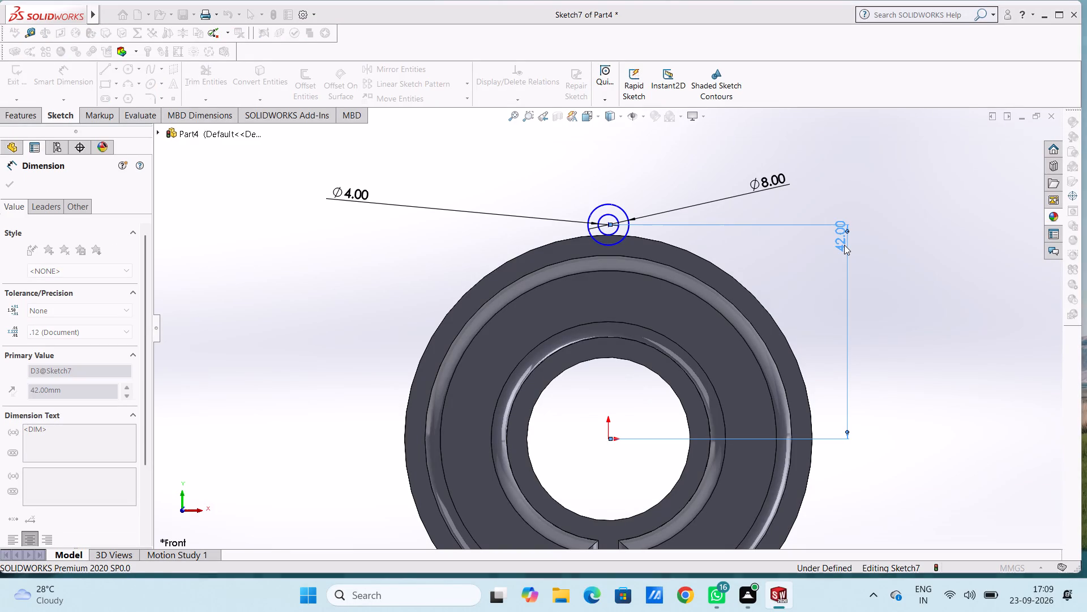
{"action": "left_click", "coordinate": [708, 172]}
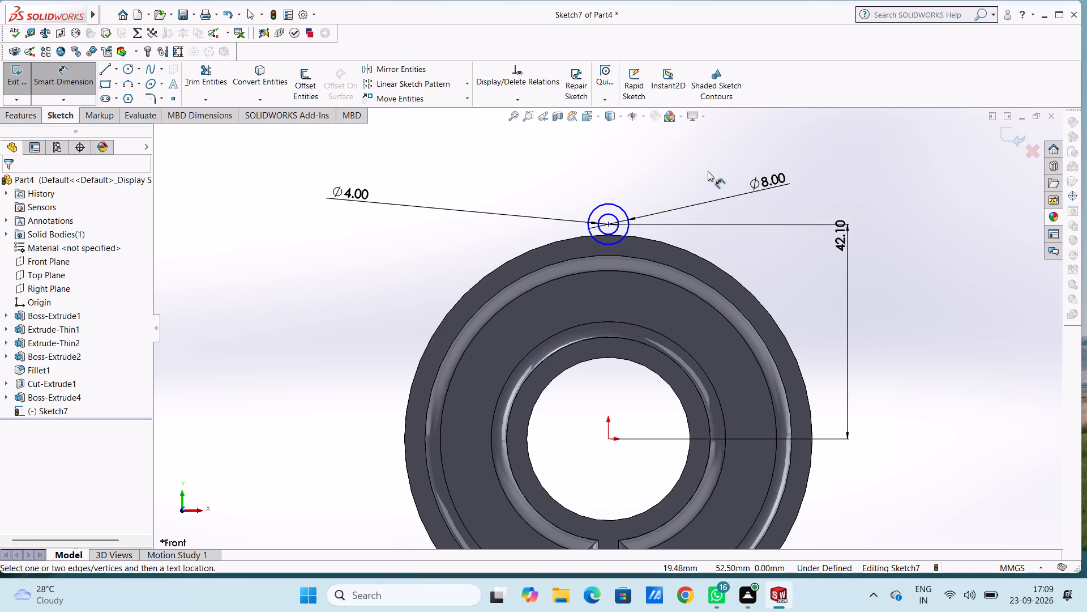
{"action": "key", "text": "Escape"}
{"action": "key", "text": "Escape"}
Sketch an open three-line profile under the 8 mm circle: 4 mm vertical sides from its side quadrants joined by an 8 mm horizontal base.
{"action": "scroll", "coordinate": [666, 247], "scroll_direction": "down", "scroll_amount": 5}
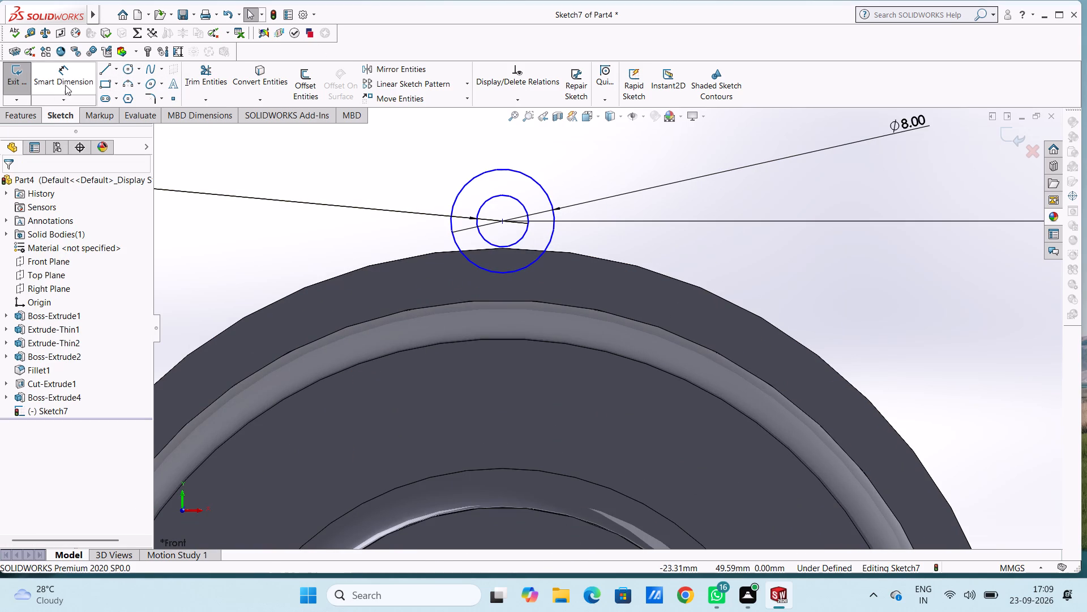
{"action": "left_click", "coordinate": [108, 73]}
{"action": "scroll", "coordinate": [494, 202], "scroll_direction": "down", "scroll_amount": 3}
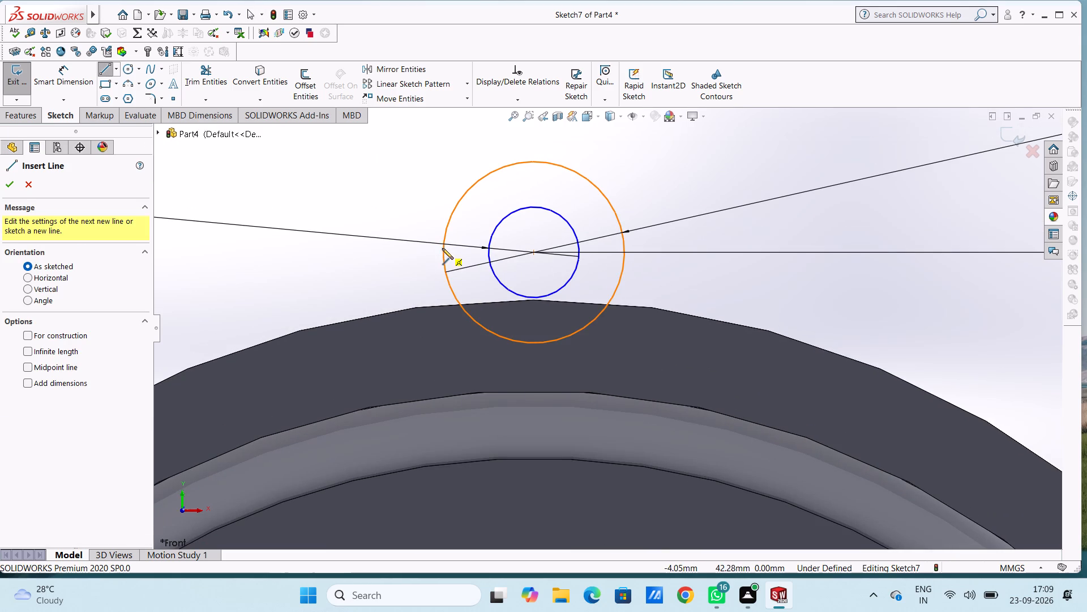
{"action": "left_click", "coordinate": [442, 251]}
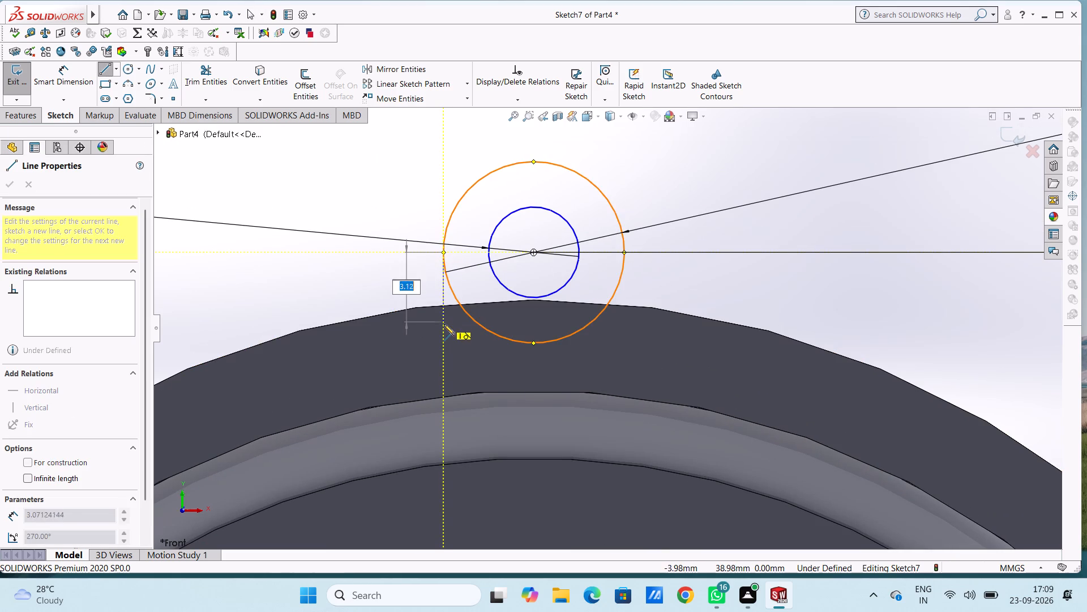
{"action": "left_click", "coordinate": [441, 341]}
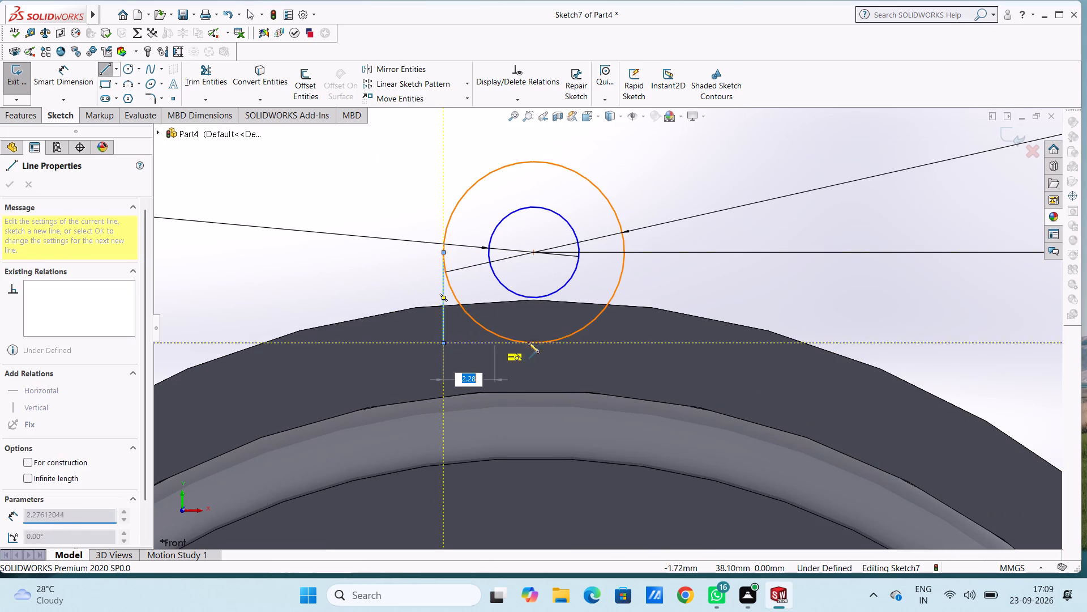
{"action": "left_click", "coordinate": [622, 343]}
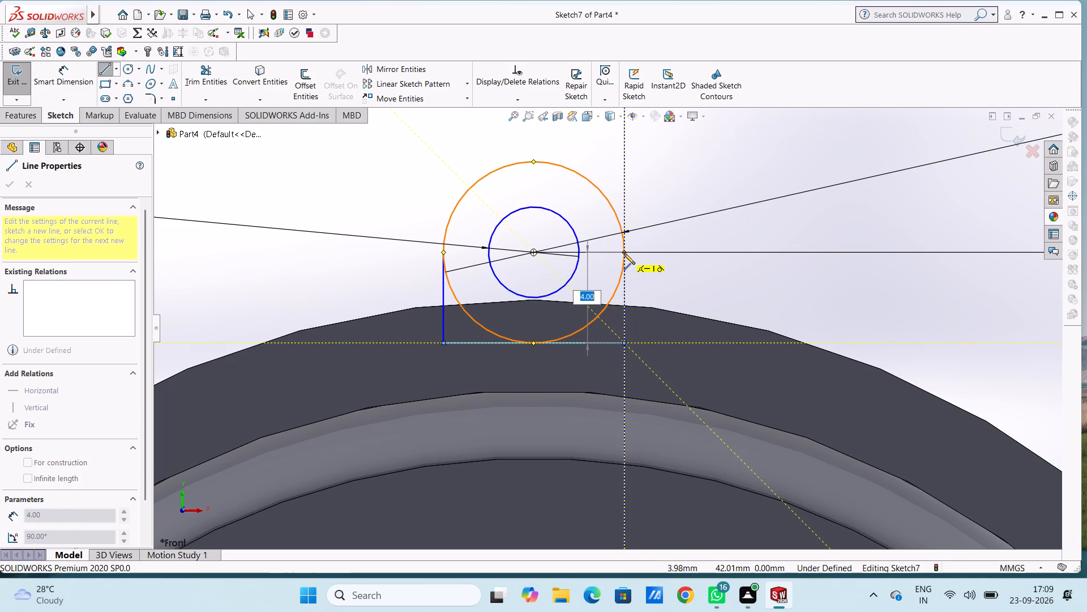
{"action": "left_click", "coordinate": [624, 252]}
{"action": "key", "text": "Escape"}
{"action": "key", "text": "Escape"}
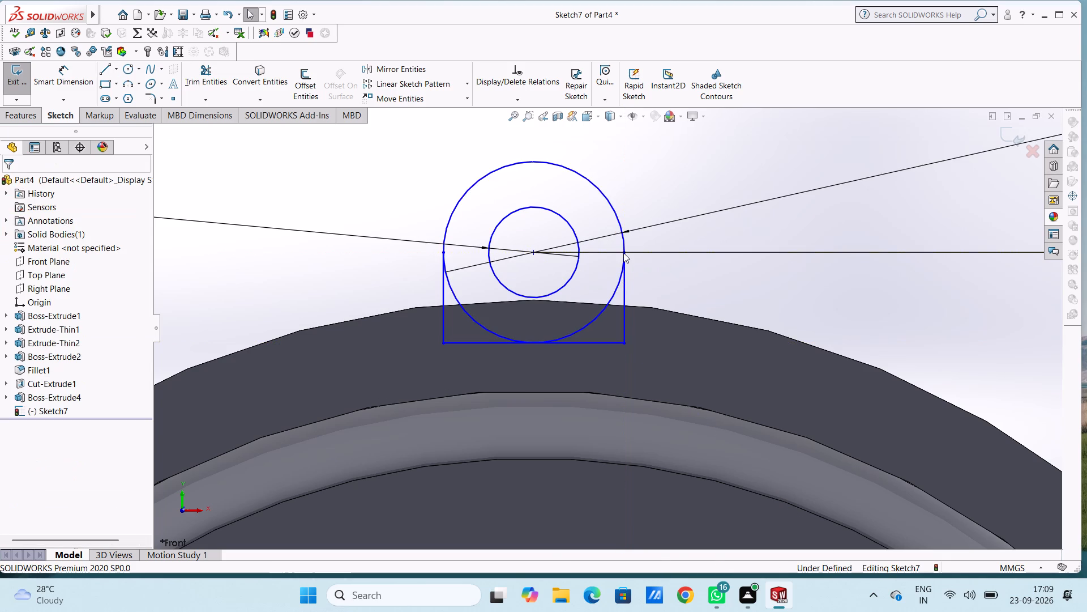
Sketch a 40 mm radius circle centred on the origin, matching the cup's outer edge.
{"action": "scroll", "coordinate": [623, 253], "scroll_direction": "up", "scroll_amount": 5}
{"action": "scroll", "coordinate": [640, 342], "scroll_direction": "up", "scroll_amount": 8}
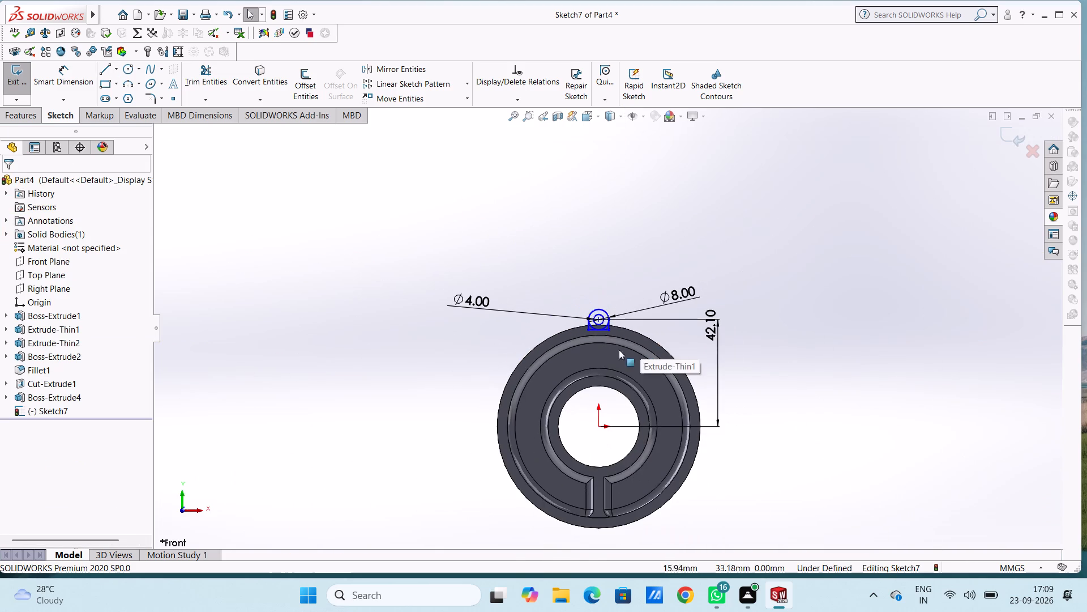
{"action": "left_click", "coordinate": [125, 71]}
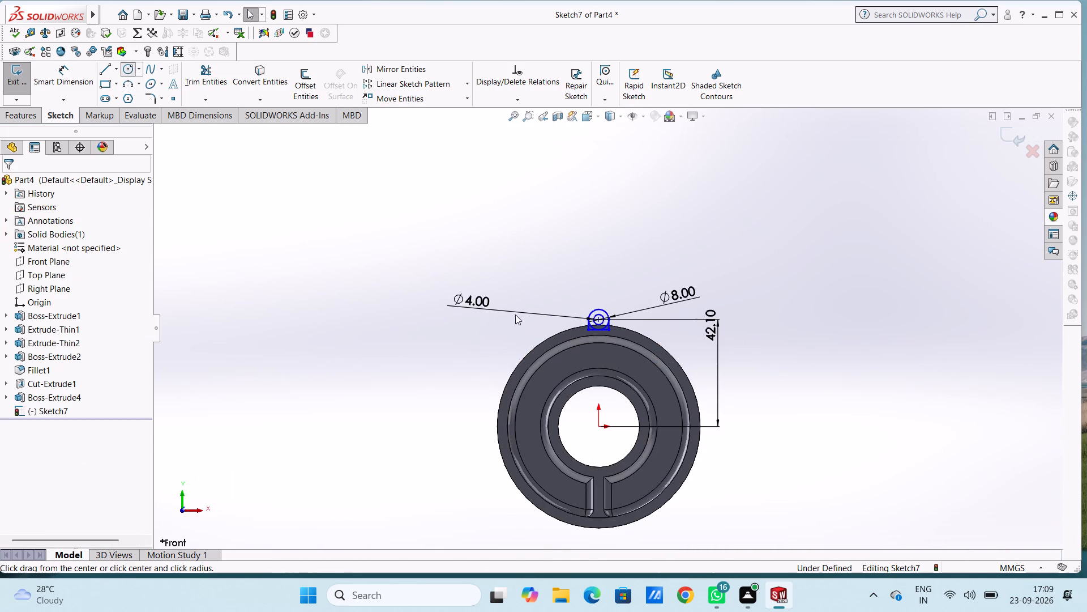
{"action": "left_click", "coordinate": [599, 427]}
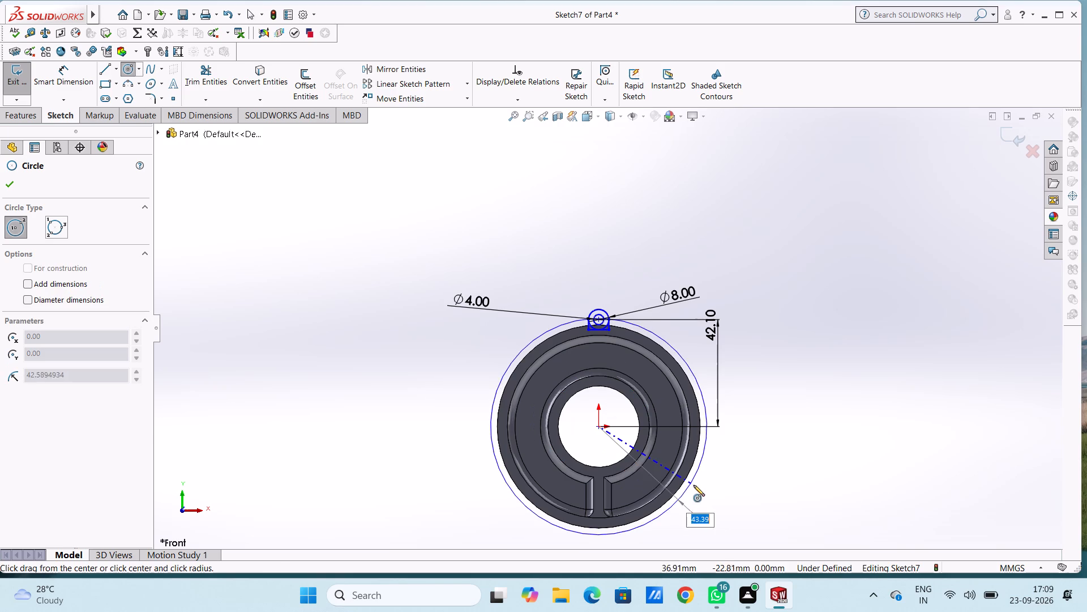
{"action": "left_click", "coordinate": [687, 476]}
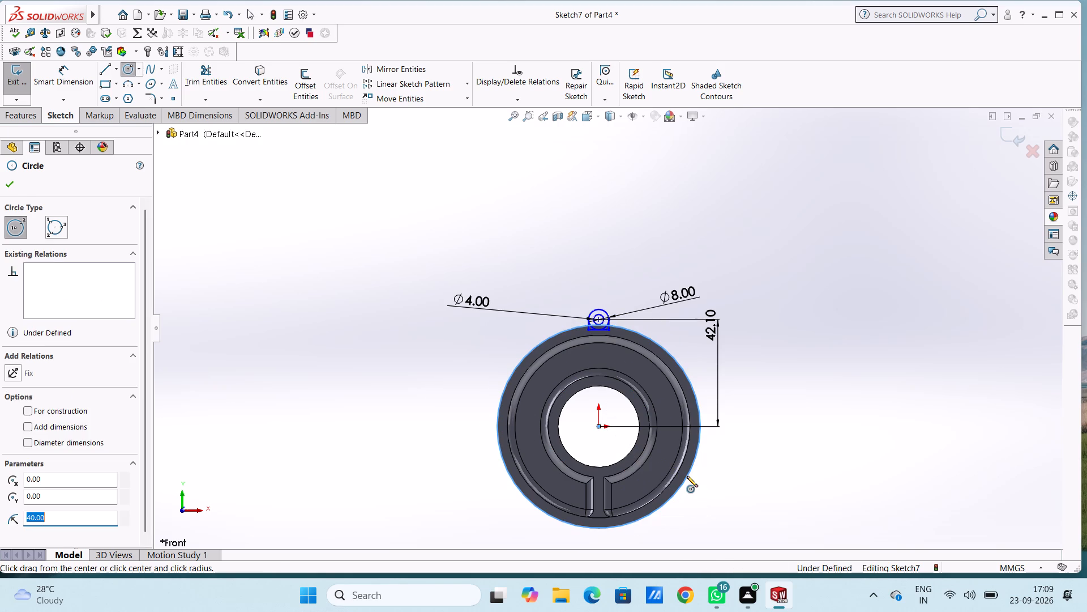
{"action": "key", "text": "Escape"}
{"action": "key", "text": "Escape"}
{"action": "key", "text": "Escape"}
{"action": "key", "text": "Escape"}
Trim the base line, the side lines inside the 40 mm radius circle, and the lower arc of the 8 mm circle to leave the lug outline.
{"action": "scroll", "coordinate": [656, 337], "scroll_direction": "down", "scroll_amount": 5}
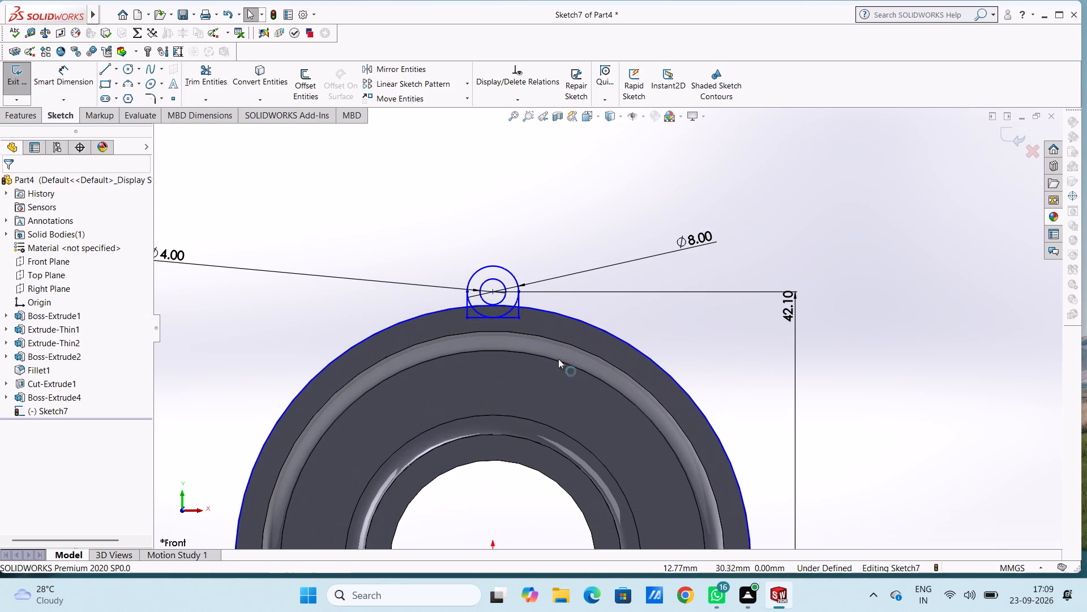
{"action": "left_click", "coordinate": [211, 85]}
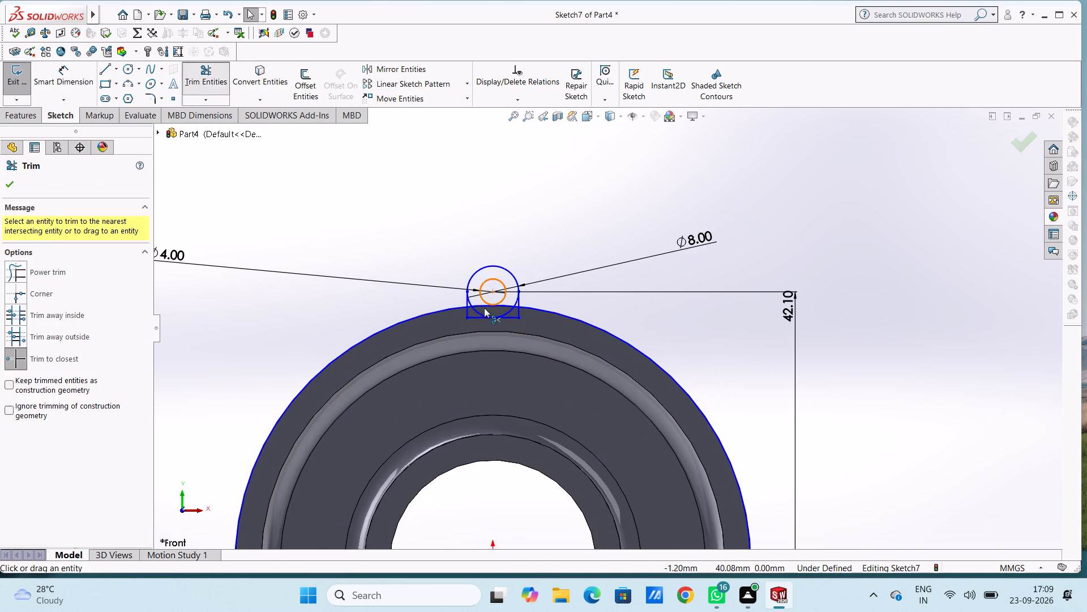
{"action": "left_click", "coordinate": [467, 309]}
{"action": "left_click", "coordinate": [474, 320]}
{"action": "left_click", "coordinate": [481, 312]}
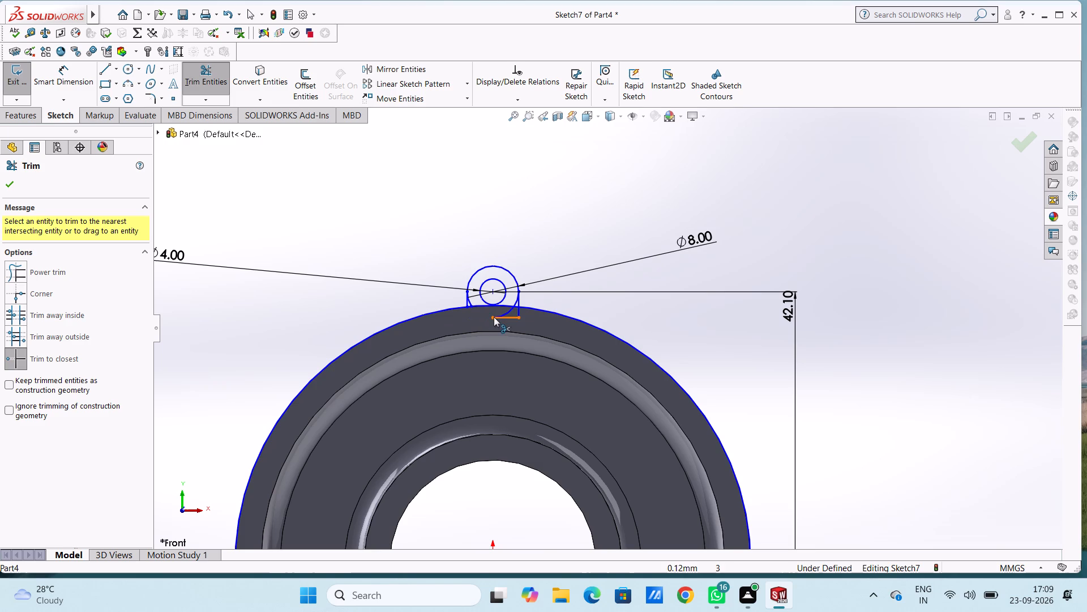
{"action": "left_click", "coordinate": [497, 314]}
{"action": "left_click", "coordinate": [506, 314]}
{"action": "left_click", "coordinate": [520, 316]}
{"action": "scroll", "coordinate": [500, 314], "scroll_direction": "down", "scroll_amount": 12}
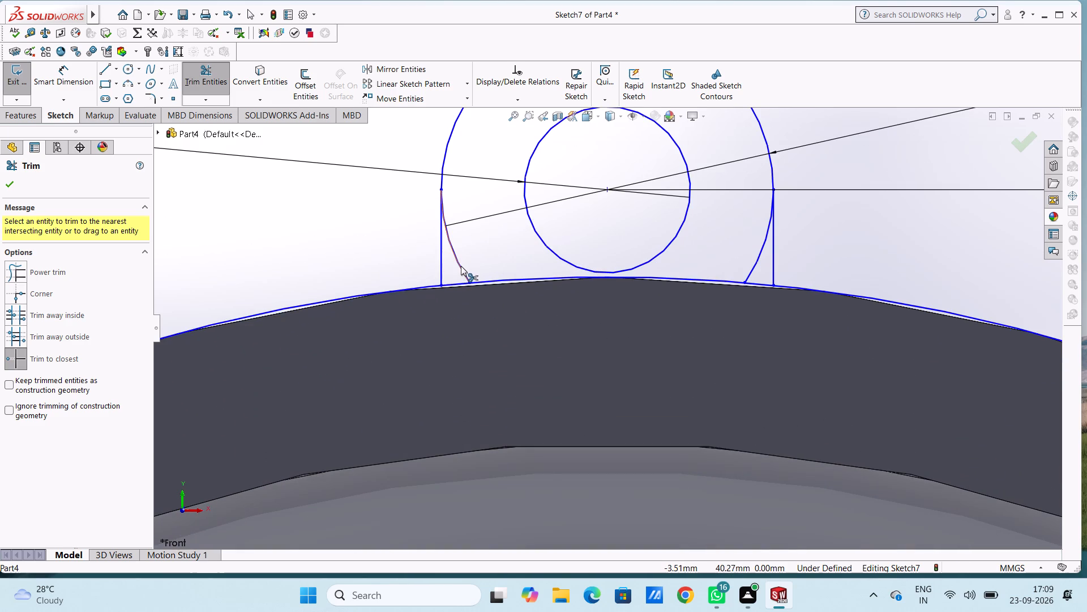
{"action": "left_click", "coordinate": [461, 266]}
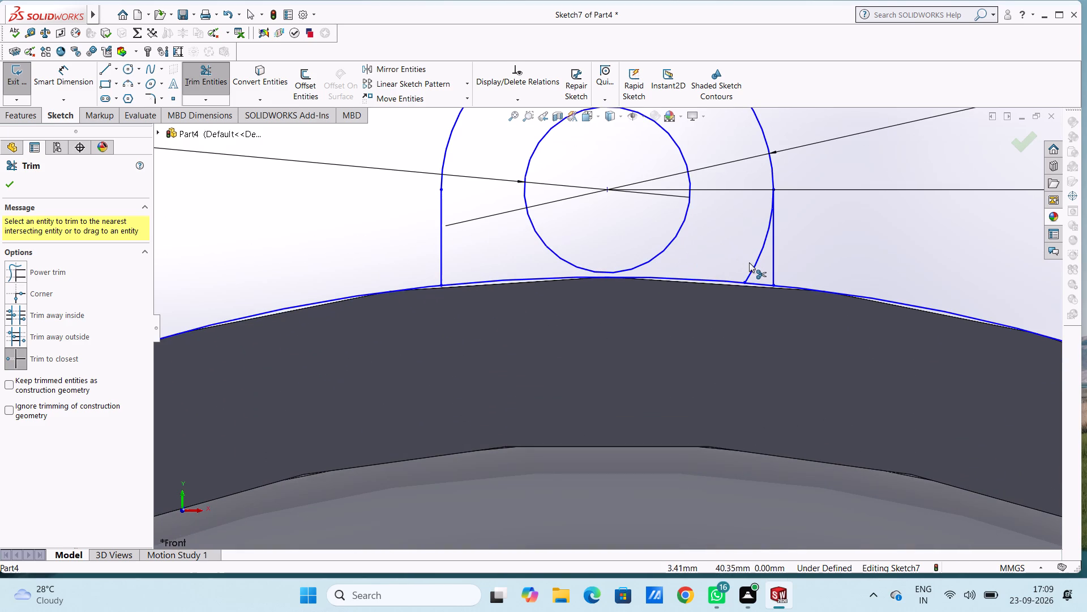
{"action": "left_click", "coordinate": [752, 267]}
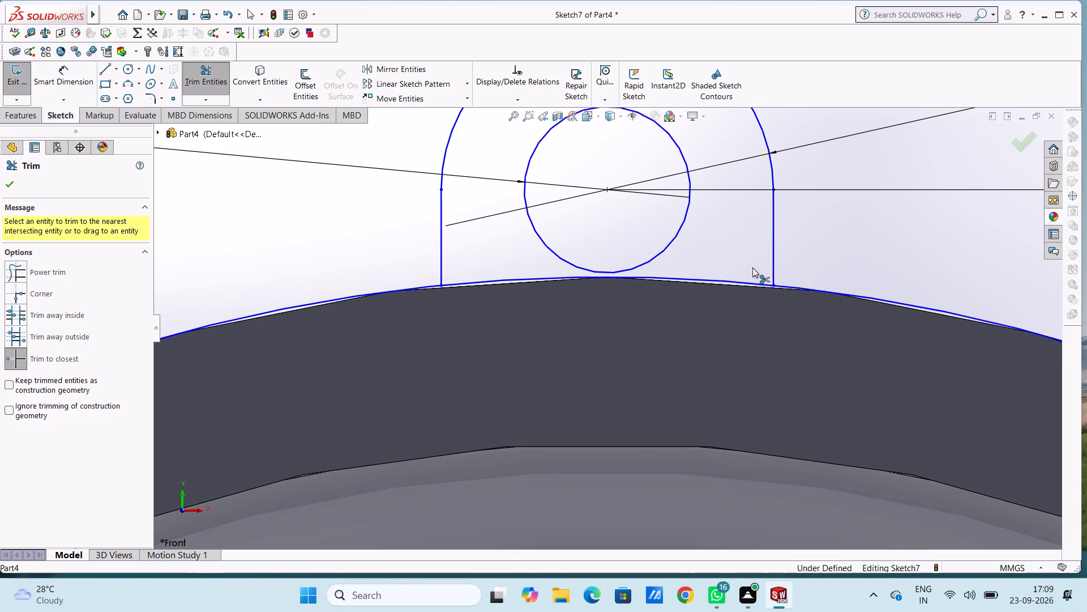
{"action": "key", "text": "Escape"}
{"action": "key", "text": "Escape"}
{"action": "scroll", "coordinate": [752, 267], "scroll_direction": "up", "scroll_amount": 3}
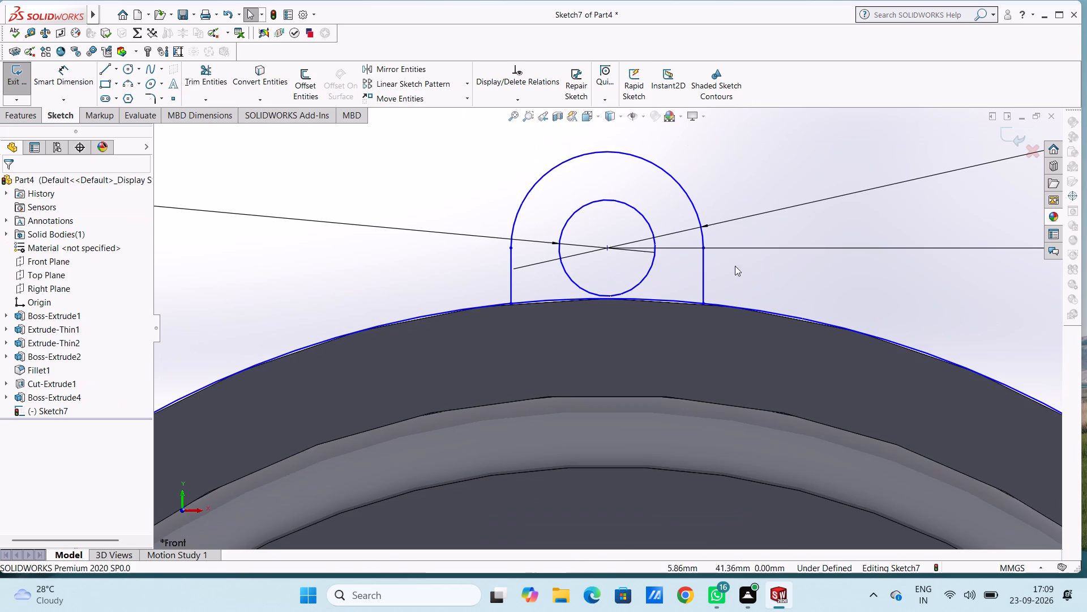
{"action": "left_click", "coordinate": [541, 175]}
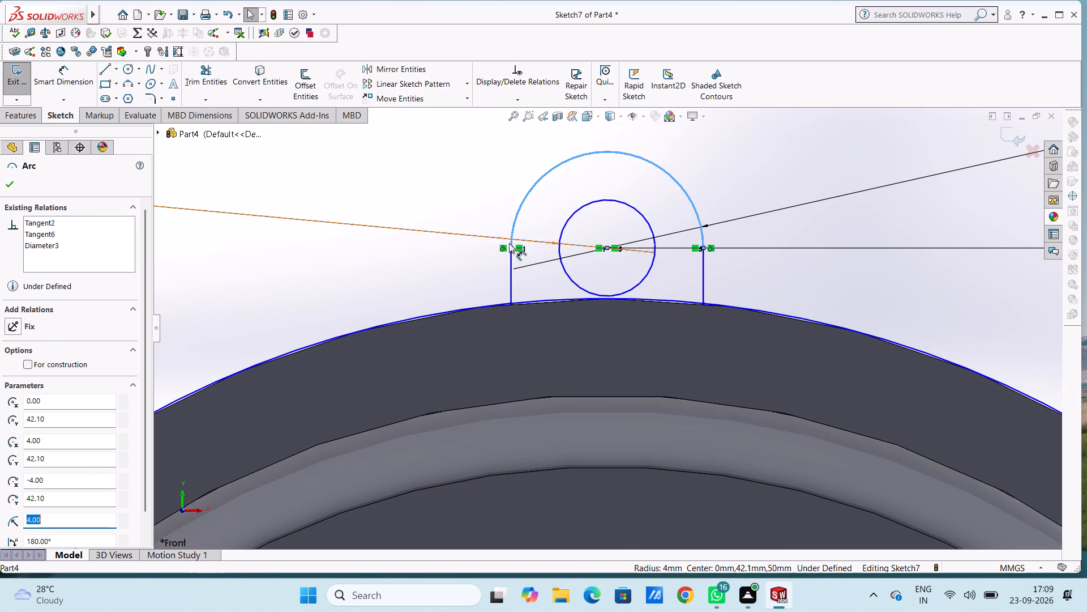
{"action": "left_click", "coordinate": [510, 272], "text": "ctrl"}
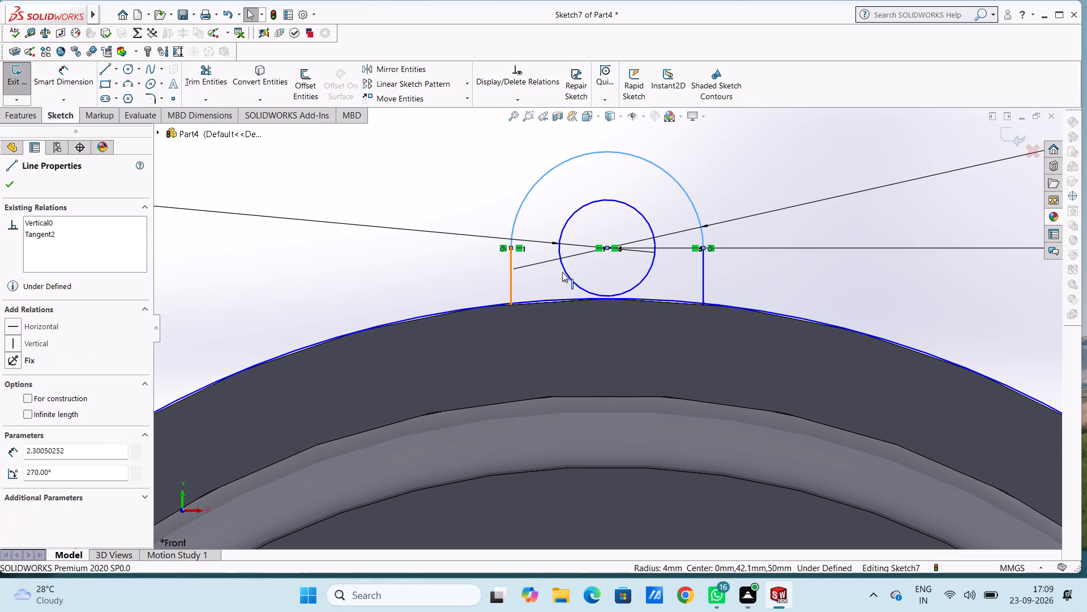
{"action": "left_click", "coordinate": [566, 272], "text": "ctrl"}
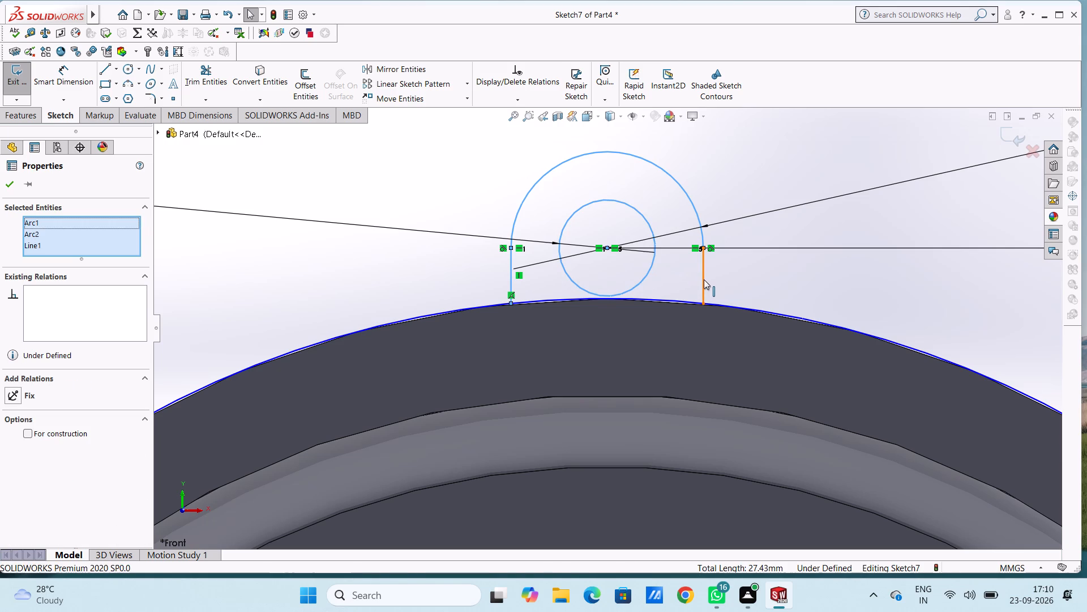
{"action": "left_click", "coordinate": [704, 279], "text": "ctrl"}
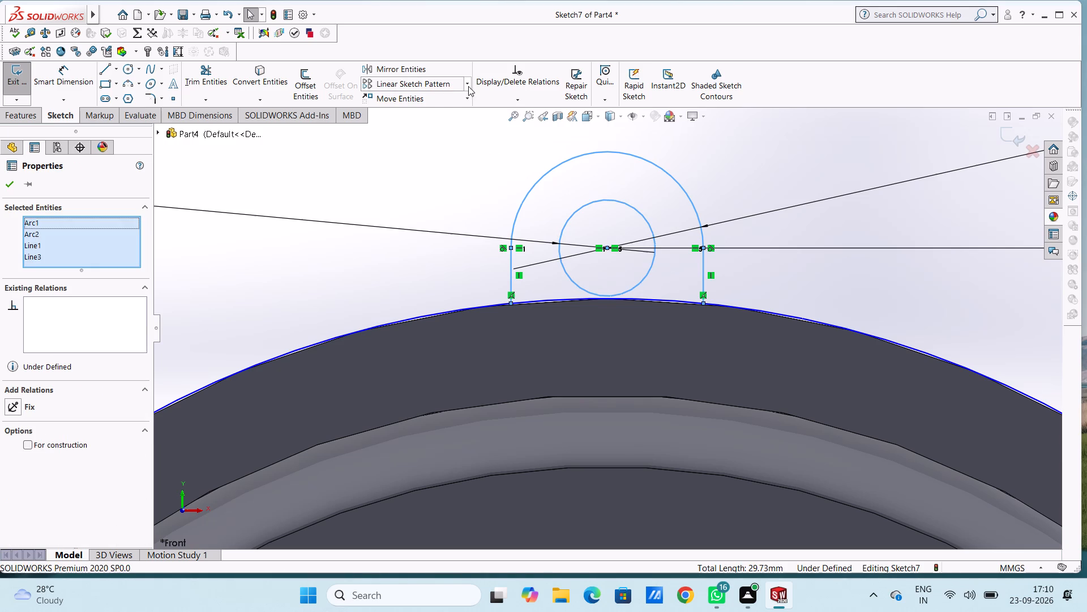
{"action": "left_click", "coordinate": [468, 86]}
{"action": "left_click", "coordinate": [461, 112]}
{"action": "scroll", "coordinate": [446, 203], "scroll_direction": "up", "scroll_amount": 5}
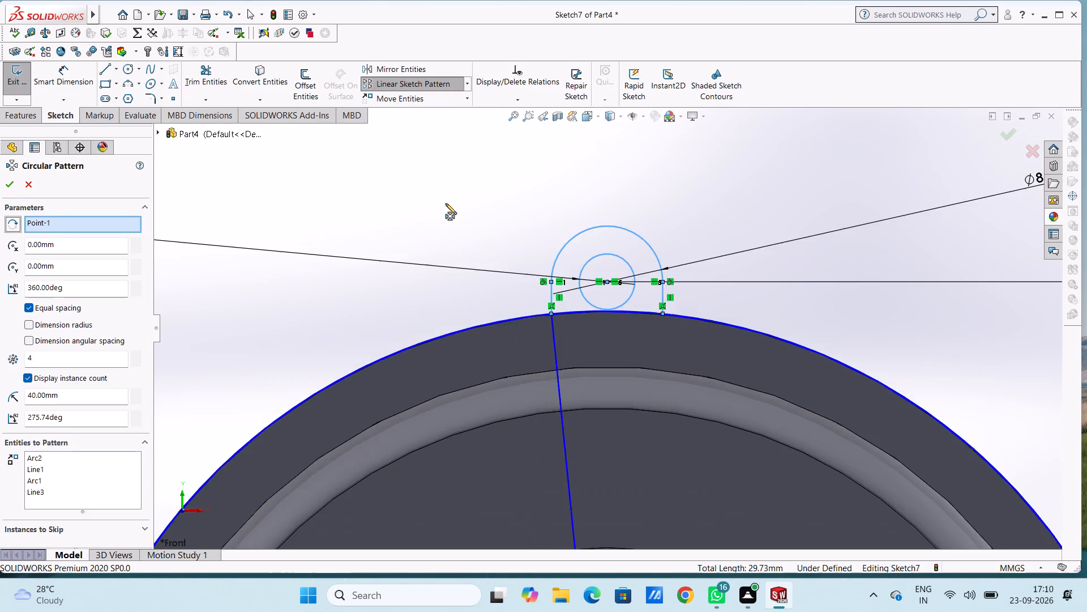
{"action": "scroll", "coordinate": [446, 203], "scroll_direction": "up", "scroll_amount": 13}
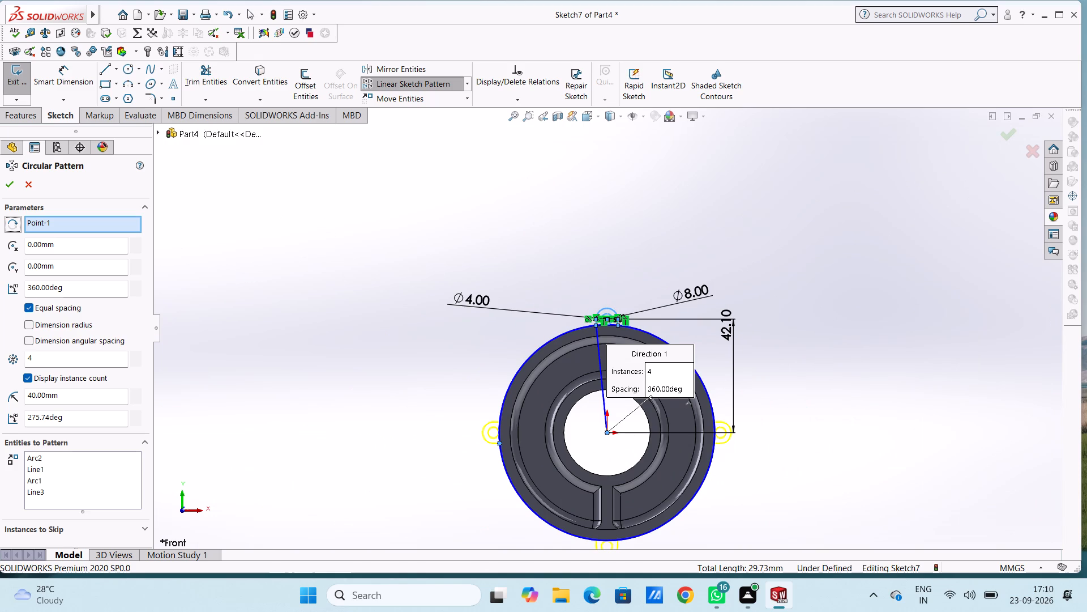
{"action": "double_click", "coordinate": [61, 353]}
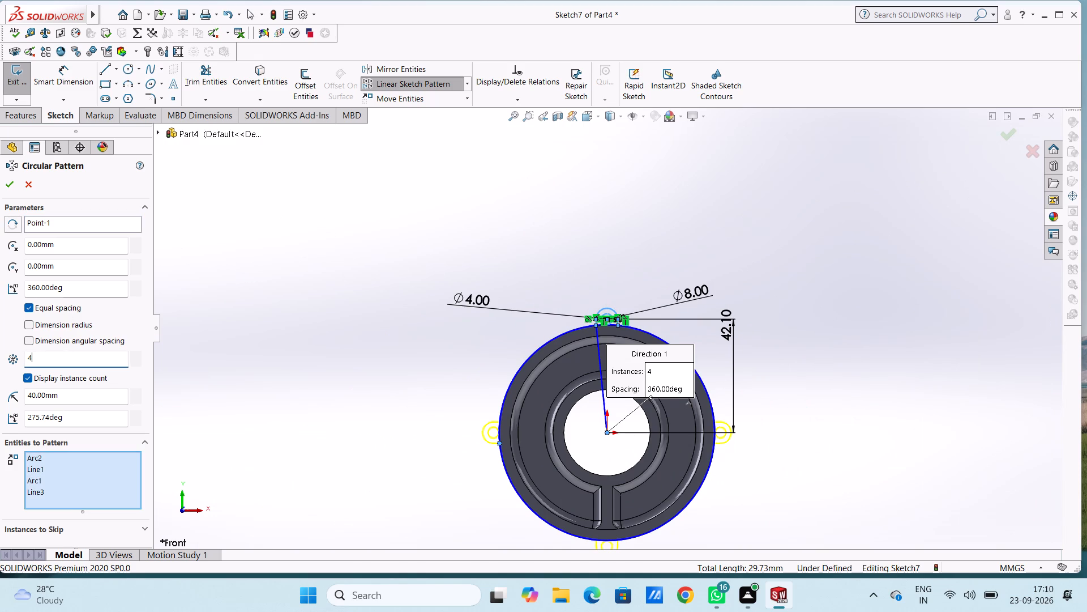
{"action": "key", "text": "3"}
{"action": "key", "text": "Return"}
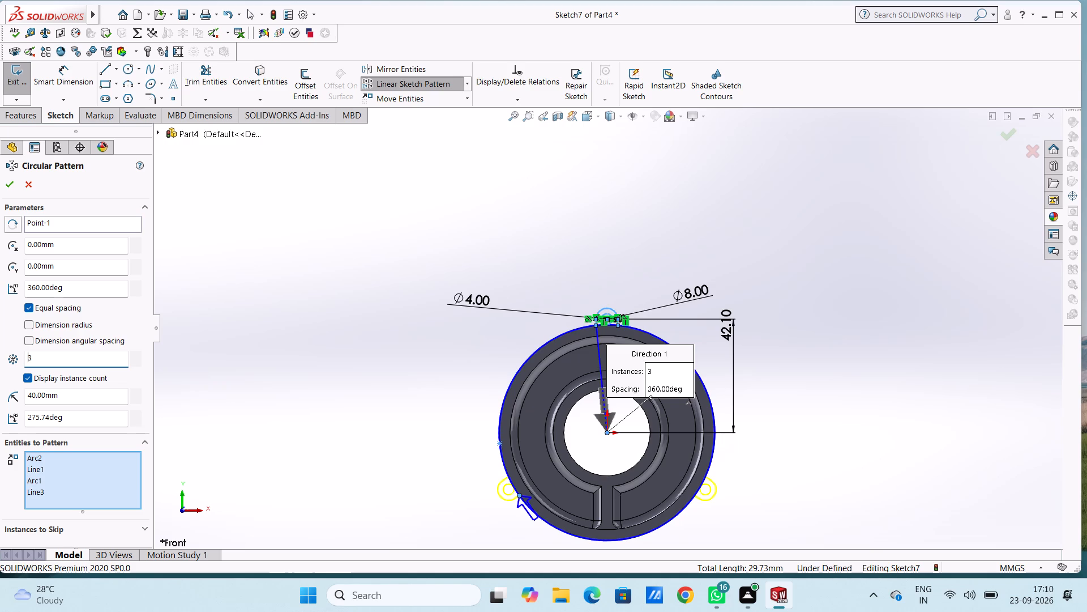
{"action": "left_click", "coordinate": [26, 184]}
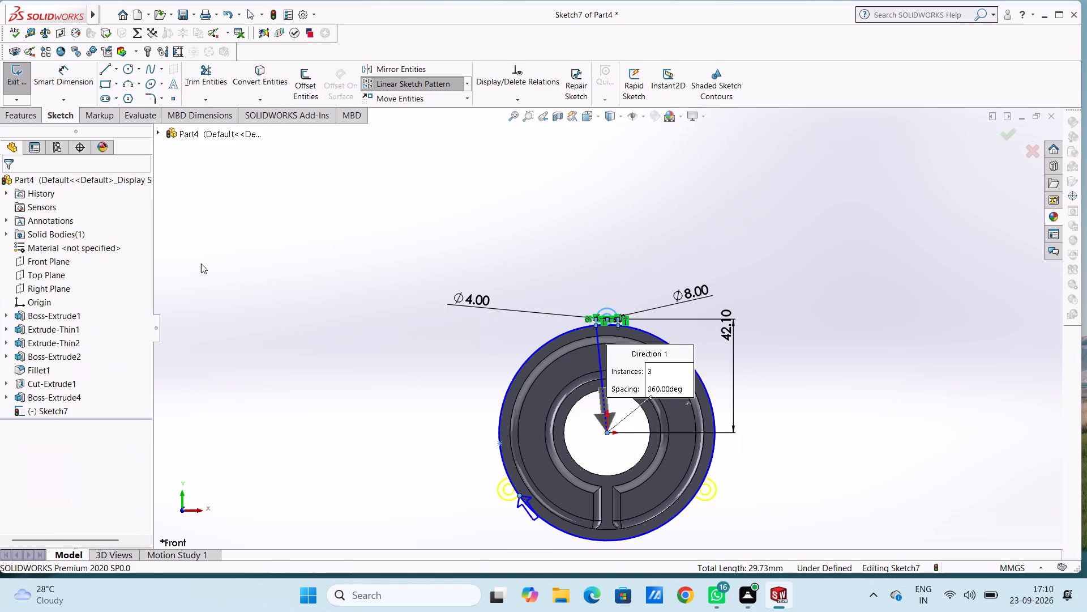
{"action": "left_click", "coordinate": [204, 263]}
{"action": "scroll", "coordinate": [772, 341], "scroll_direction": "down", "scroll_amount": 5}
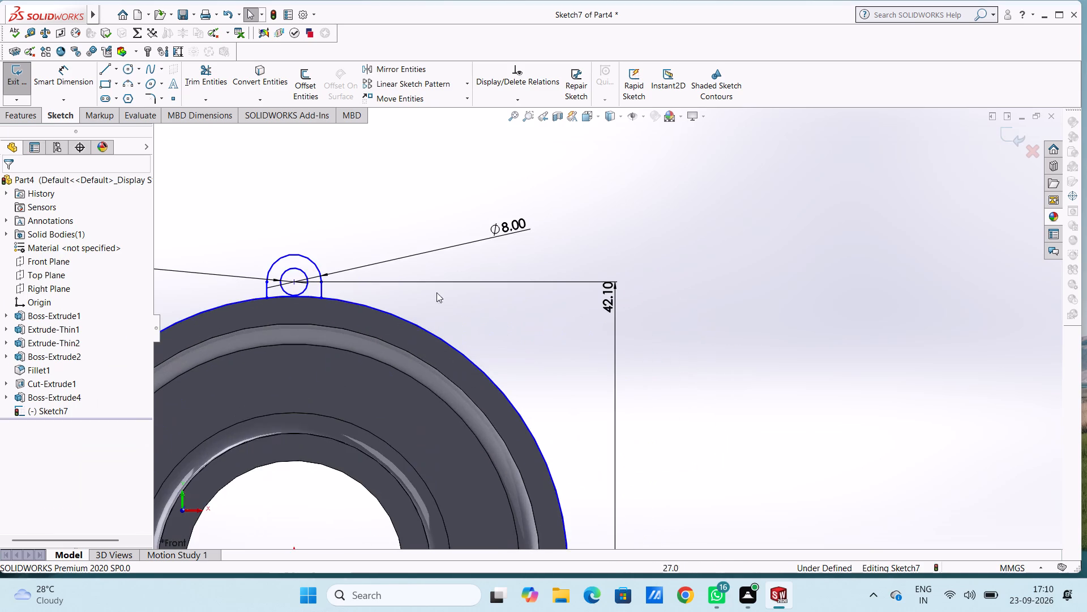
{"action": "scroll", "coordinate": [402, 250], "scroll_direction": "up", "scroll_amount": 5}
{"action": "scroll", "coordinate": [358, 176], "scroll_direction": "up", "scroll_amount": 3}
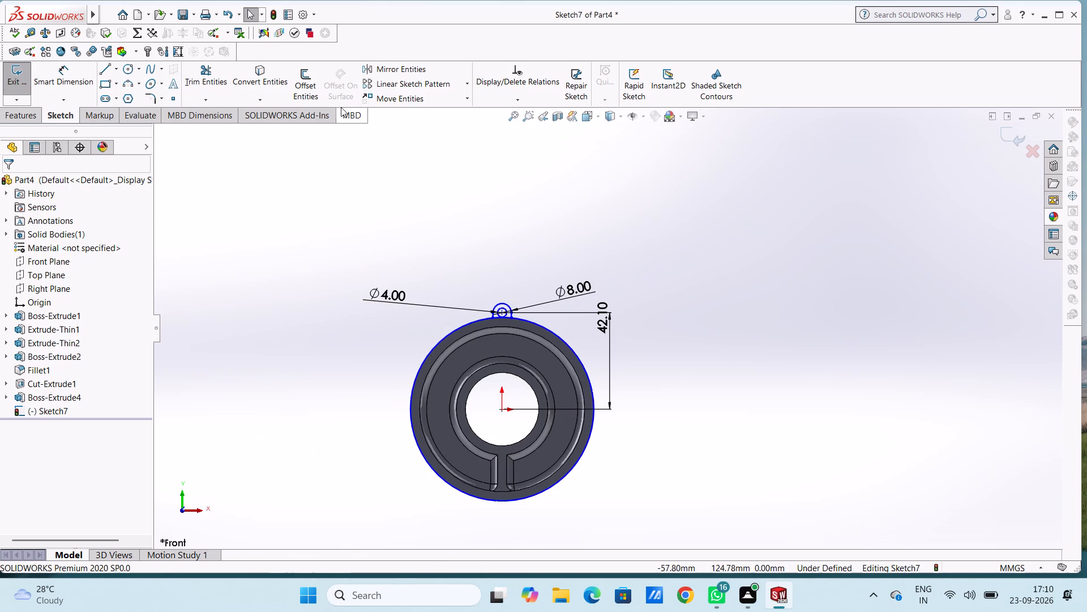
Sketch an 80 mm horizontal line through the origin, joining the side quadrants of the 40 mm radius circle.
{"action": "left_click", "coordinate": [99, 70]}
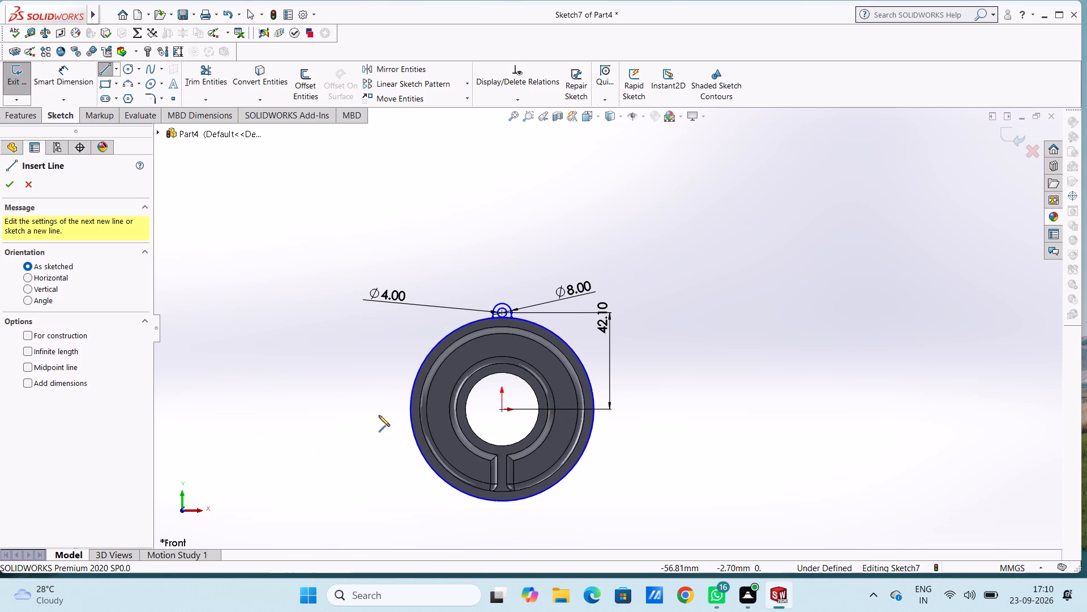
{"action": "left_click", "coordinate": [409, 410]}
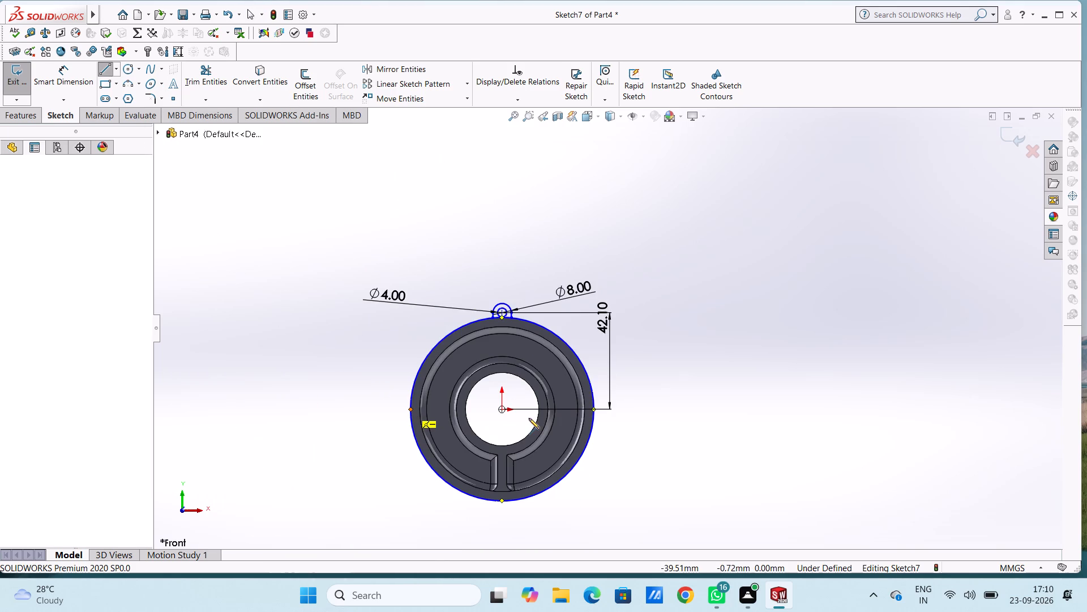
{"action": "left_click", "coordinate": [595, 411]}
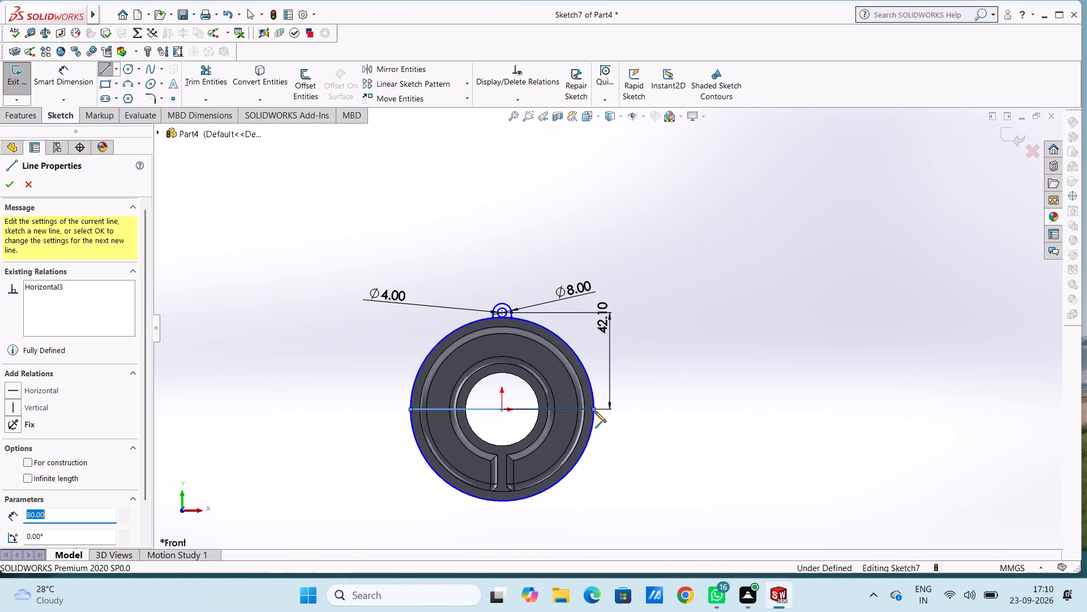
{"action": "key", "text": "Escape"}
{"action": "key", "text": "Escape"}
{"action": "key", "text": "Escape"}
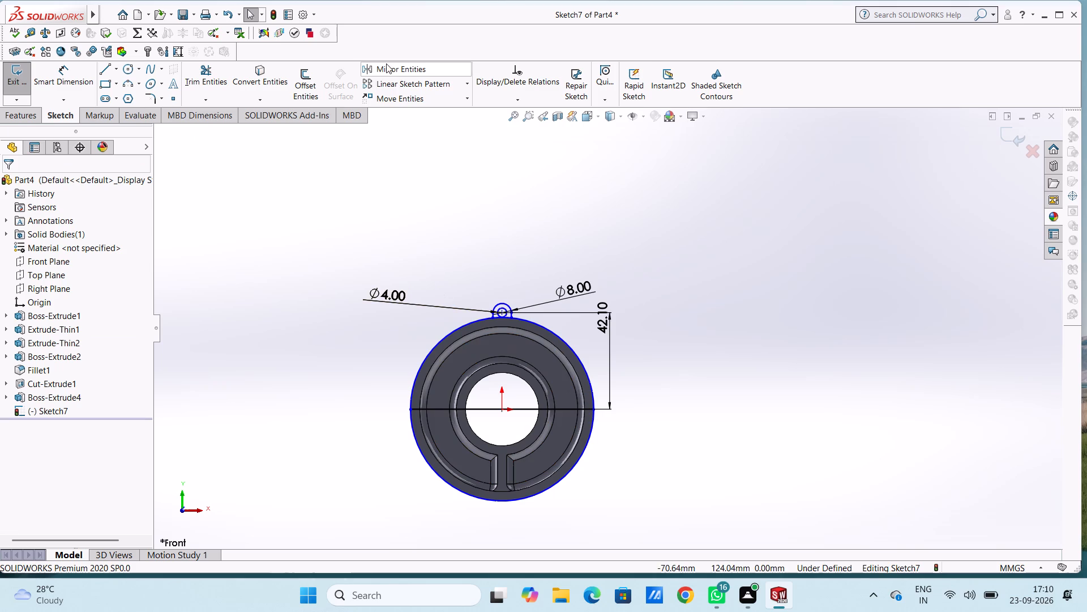
Mirror the lug's outer arc, 4 mm circle and both side lines about the horizontal line to copy the lug below the cup.
{"action": "left_click", "coordinate": [386, 63]}
{"action": "left_click", "coordinate": [498, 303]}
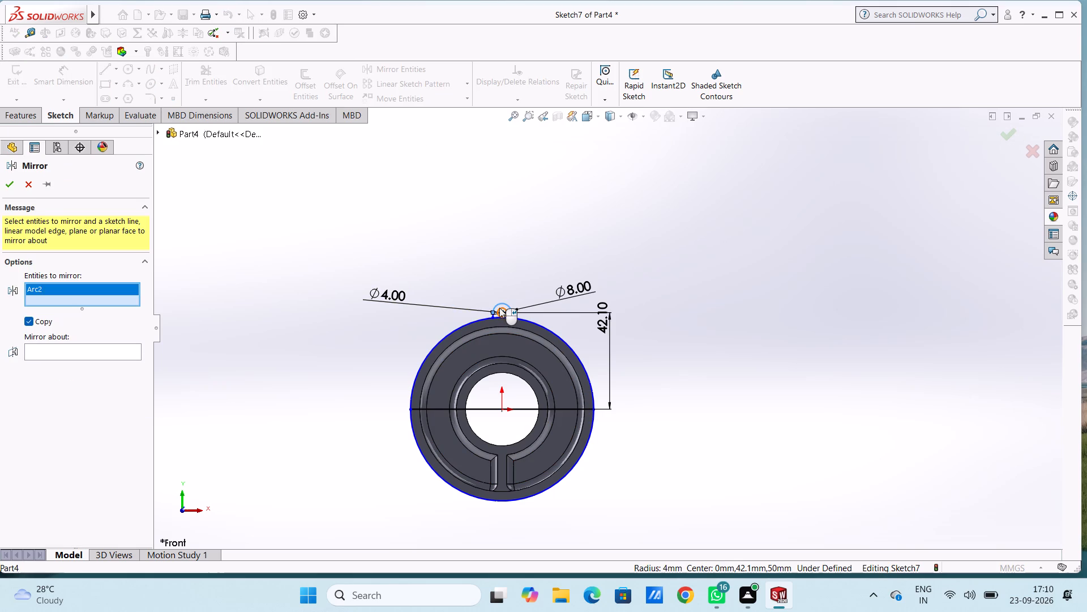
{"action": "left_click", "coordinate": [500, 308]}
{"action": "left_click", "coordinate": [493, 313]}
{"action": "scroll", "coordinate": [512, 329], "scroll_direction": "down", "scroll_amount": 3}
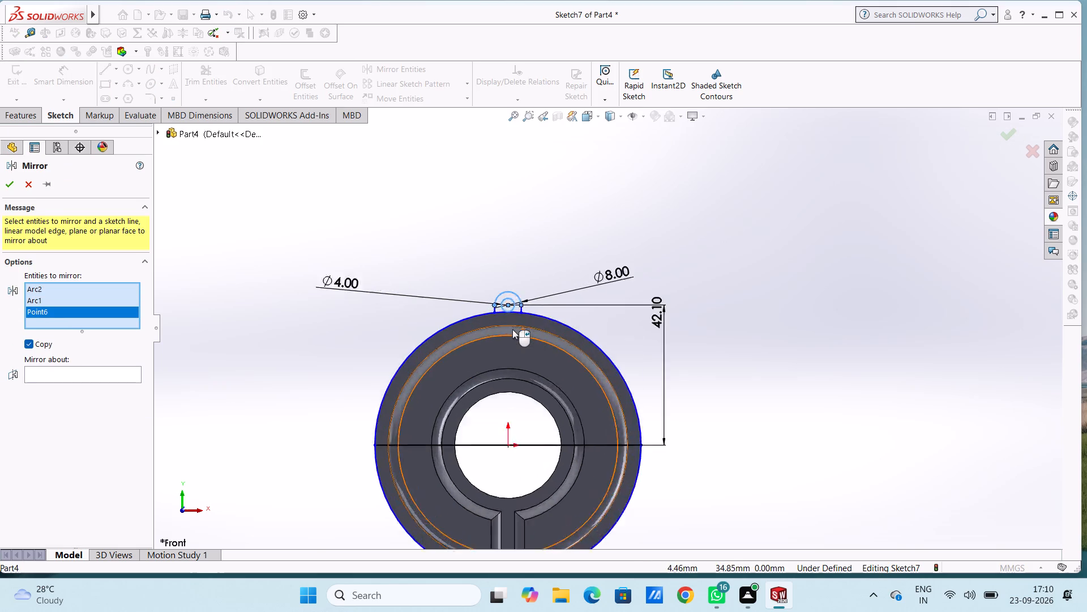
{"action": "scroll", "coordinate": [512, 329], "scroll_direction": "down", "scroll_amount": 9}
{"action": "left_click", "coordinate": [539, 266]}
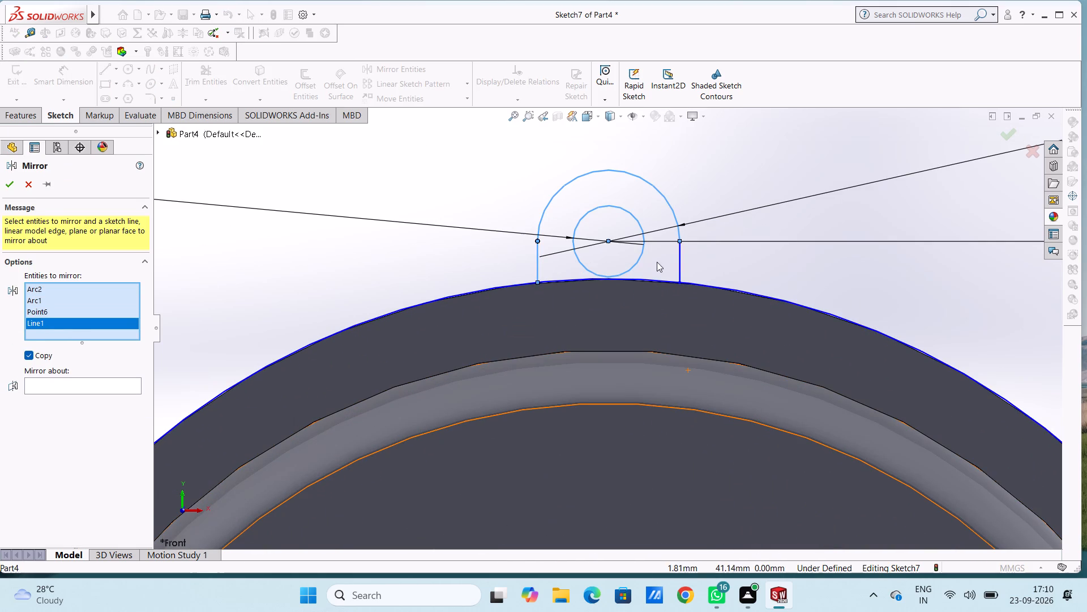
{"action": "left_click", "coordinate": [681, 267]}
{"action": "scroll", "coordinate": [636, 318], "scroll_direction": "up", "scroll_amount": 16}
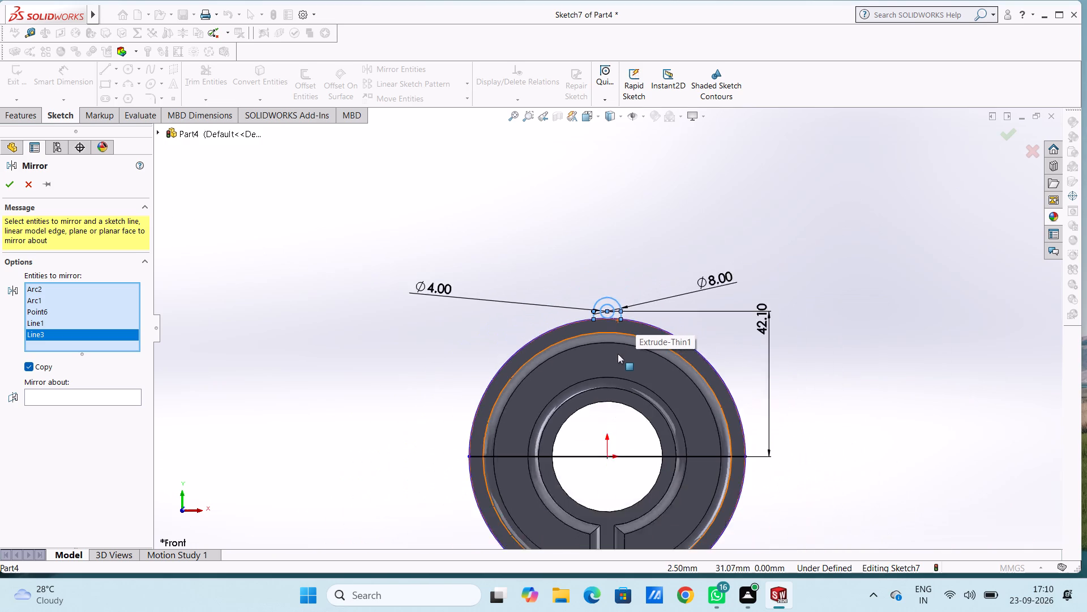
{"action": "left_click", "coordinate": [46, 395]}
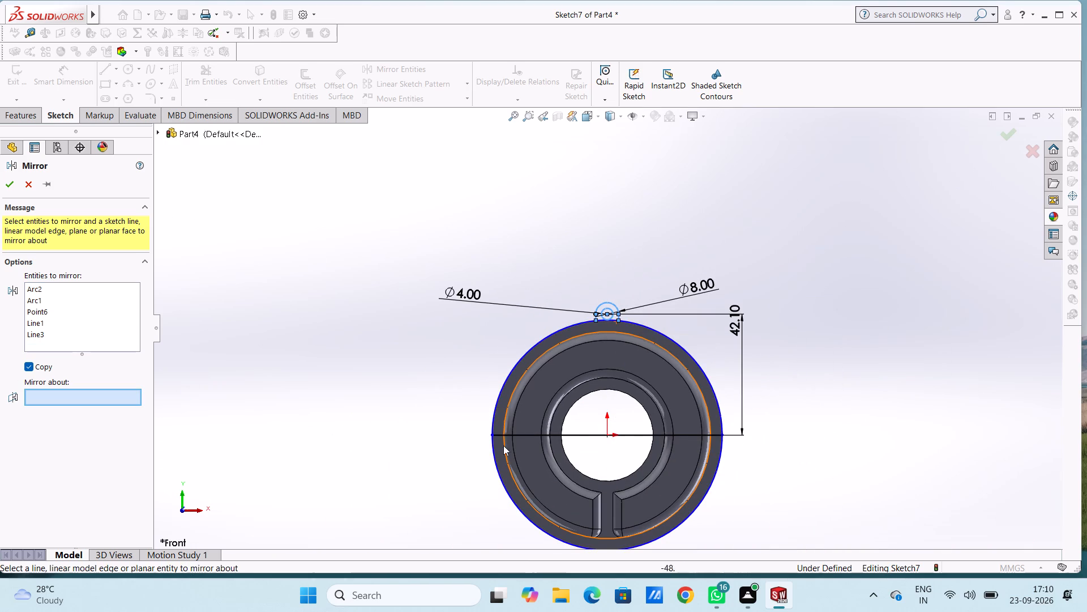
{"action": "left_click", "coordinate": [582, 434]}
{"action": "scroll", "coordinate": [582, 434], "scroll_direction": "up", "scroll_amount": 5}
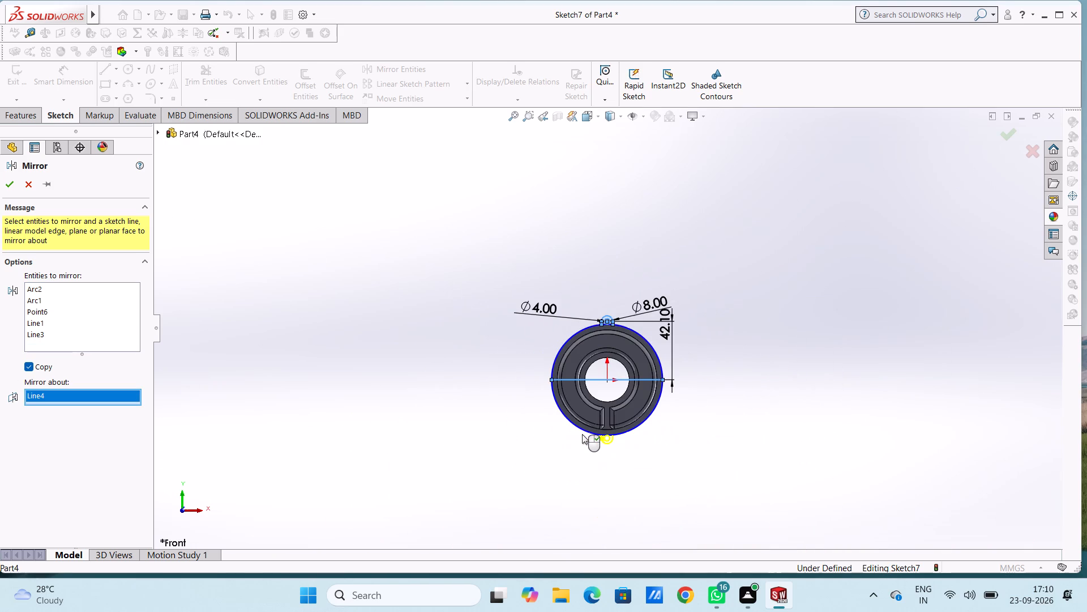
{"action": "left_click", "coordinate": [6, 189]}
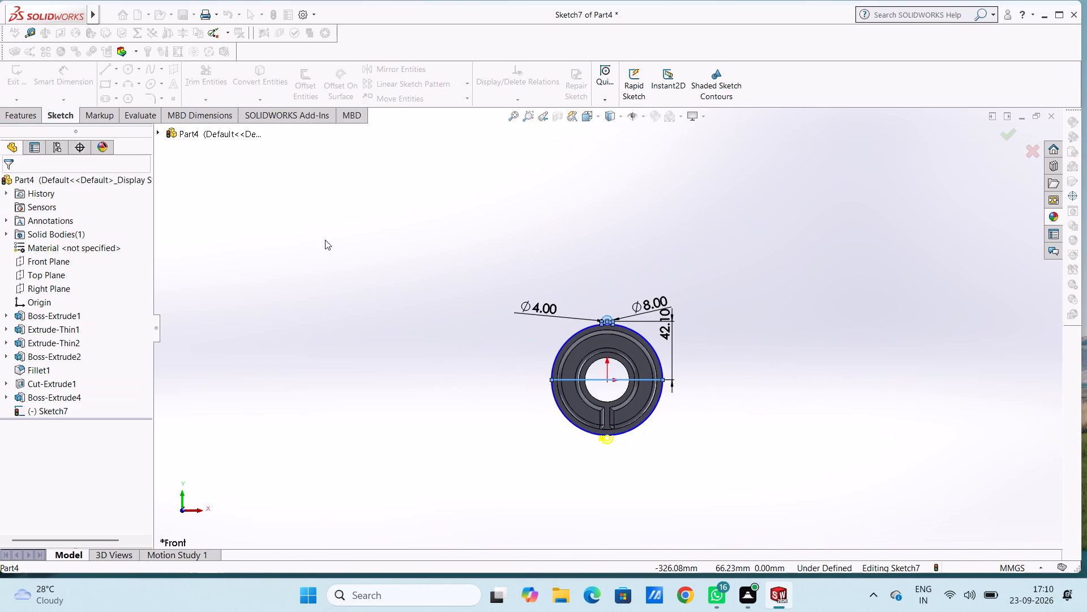
Delete the original upper lug's outer arc, 4 mm hole circle and two side lines, together with their dimensions.
{"action": "scroll", "coordinate": [644, 347], "scroll_direction": "down", "scroll_amount": 7}
{"action": "scroll", "coordinate": [474, 220], "scroll_direction": "down", "scroll_amount": 4}
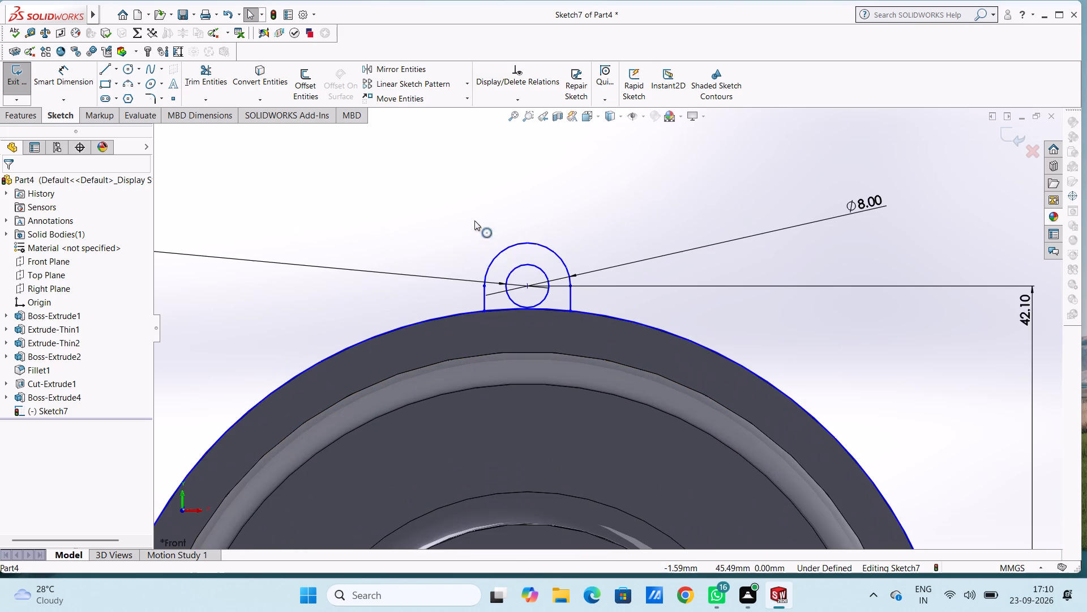
{"action": "left_click", "coordinate": [513, 246]}
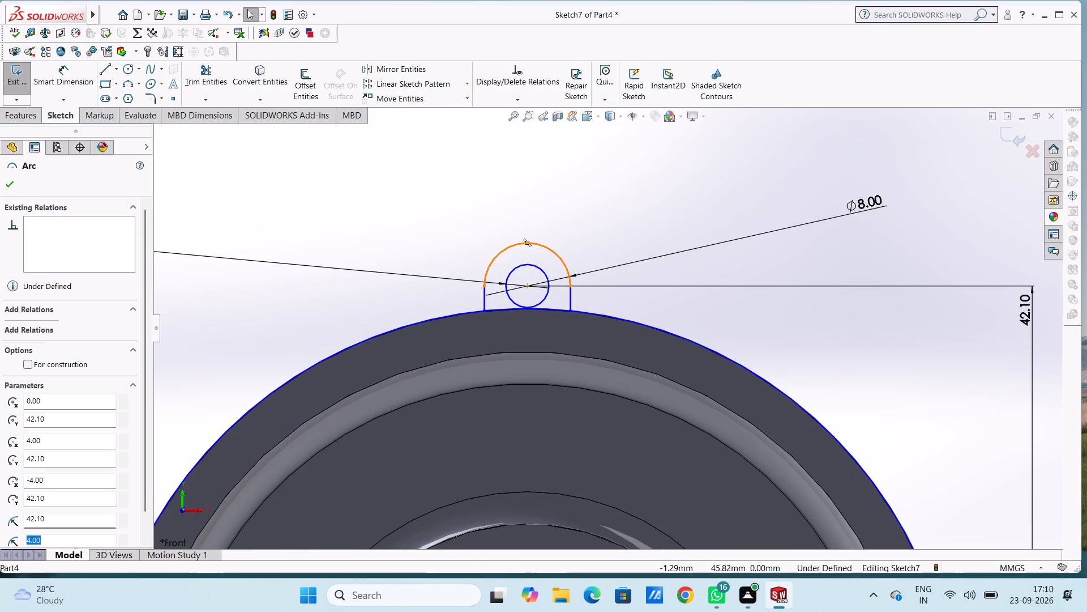
{"action": "left_click", "coordinate": [484, 298], "text": "ctrl"}
{"action": "left_click", "coordinate": [524, 265], "text": "ctrl"}
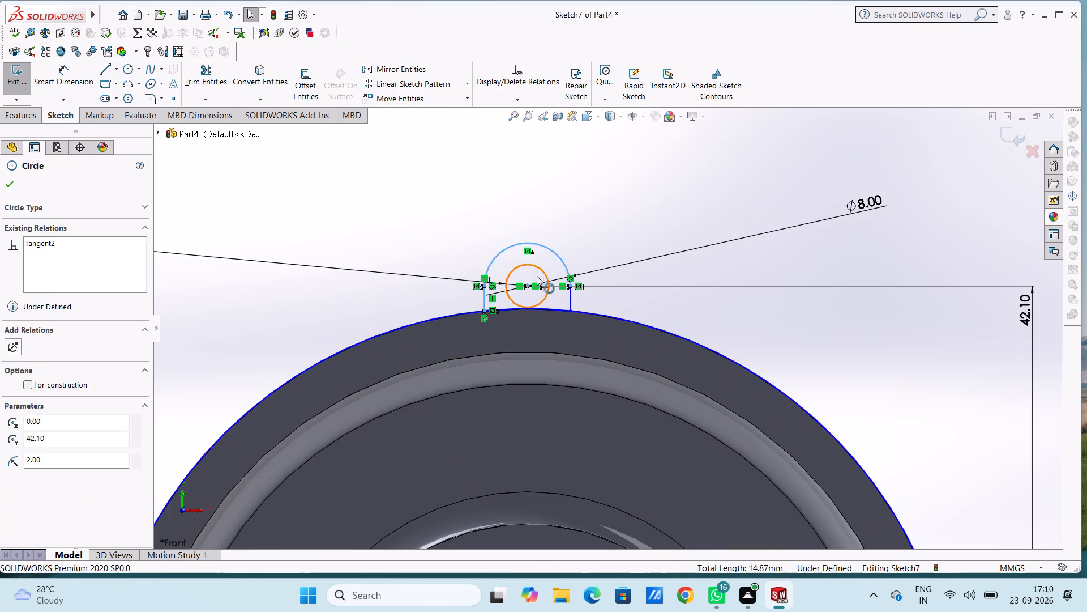
{"action": "left_click", "coordinate": [571, 300], "text": "ctrl"}
{"action": "key", "text": "Delete"}
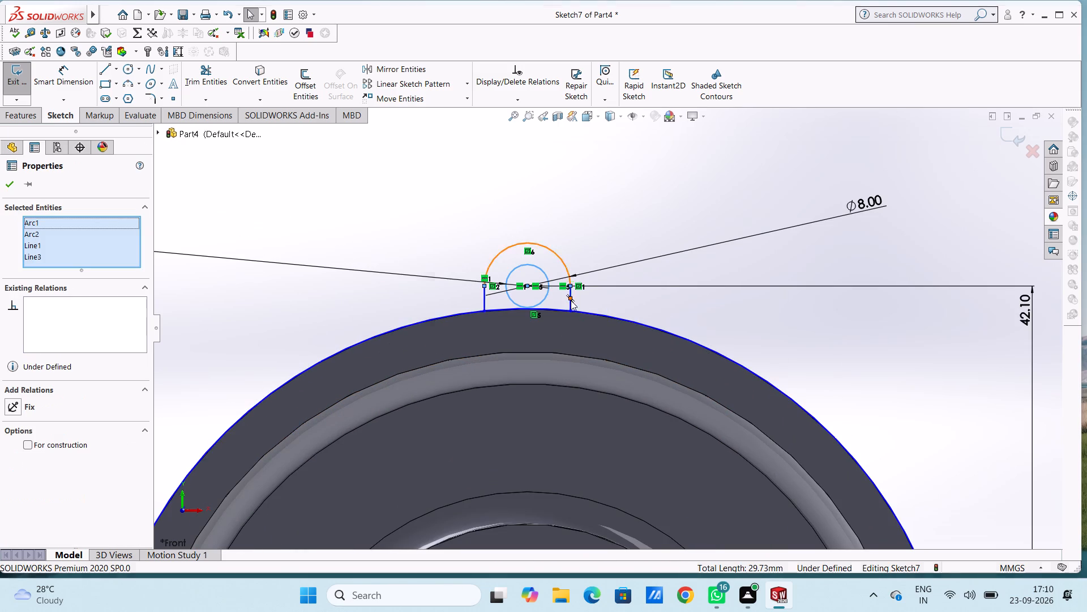
{"action": "left_click", "coordinate": [478, 300]}
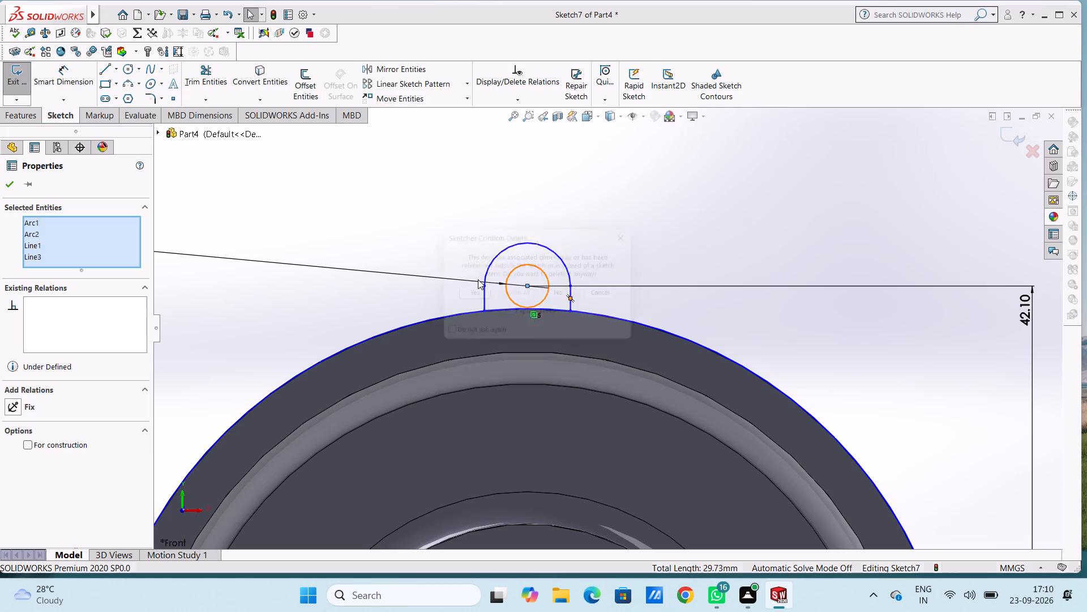
{"action": "left_click", "coordinate": [469, 308]}
{"action": "left_click", "coordinate": [468, 294]}
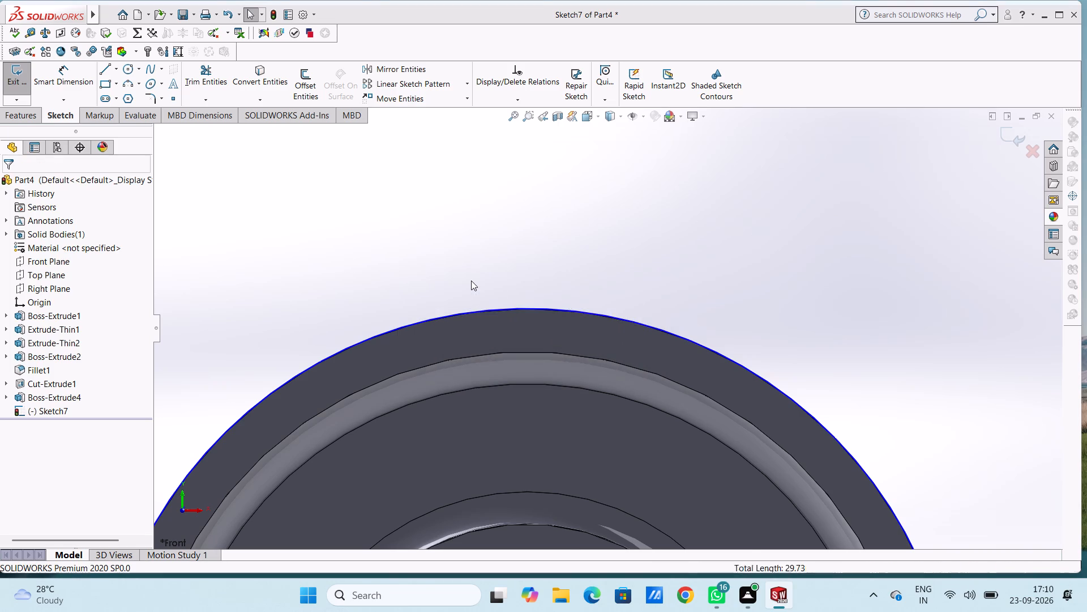
Delete the horizontal line running through the origin across the 40 mm radius circle.
{"action": "scroll", "coordinate": [471, 280], "scroll_direction": "up", "scroll_amount": 8}
{"action": "scroll", "coordinate": [577, 437], "scroll_direction": "down", "scroll_amount": 3}
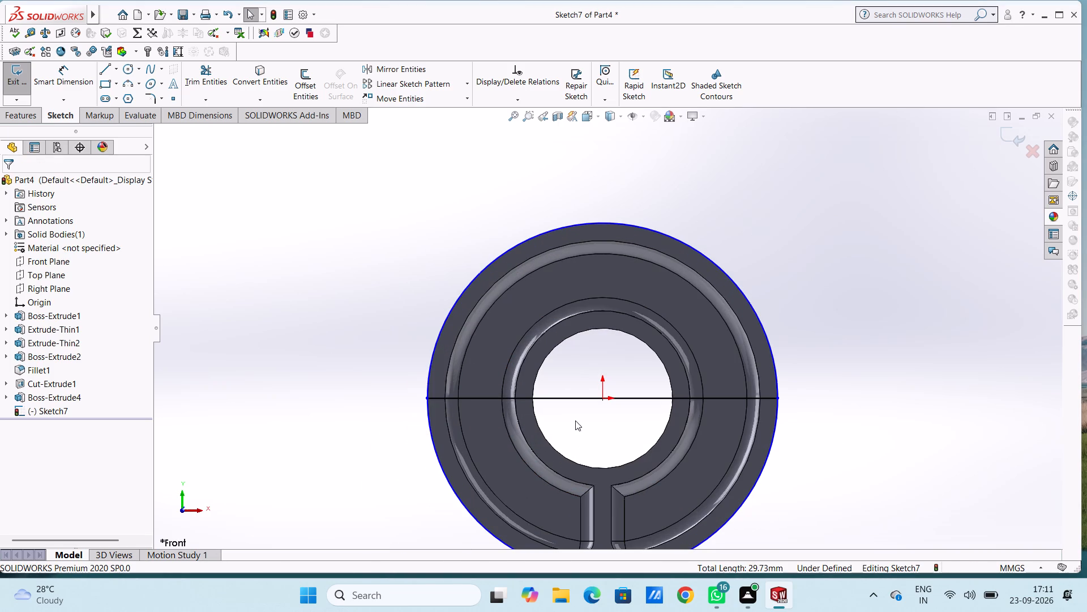
{"action": "left_click", "coordinate": [571, 397]}
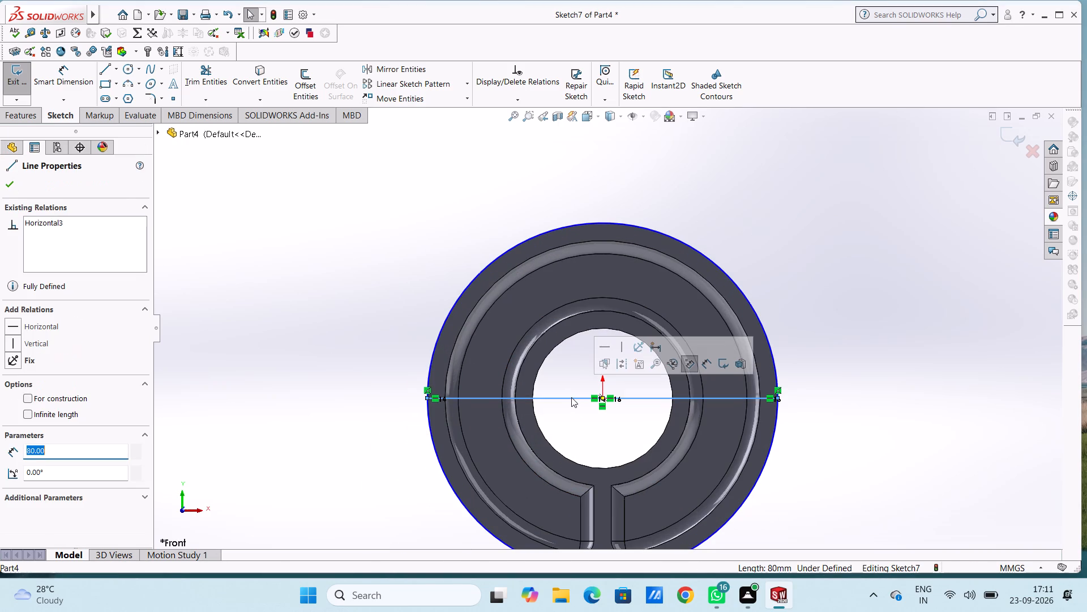
{"action": "key", "text": "Delete"}
Create a circular sketch pattern of the lower lug's arc, circle and side lines: 3 equally spaced instances over 360° about the origin.
{"action": "scroll", "coordinate": [571, 397], "scroll_direction": "up", "scroll_amount": 5}
{"action": "scroll", "coordinate": [630, 445], "scroll_direction": "down", "scroll_amount": 4}
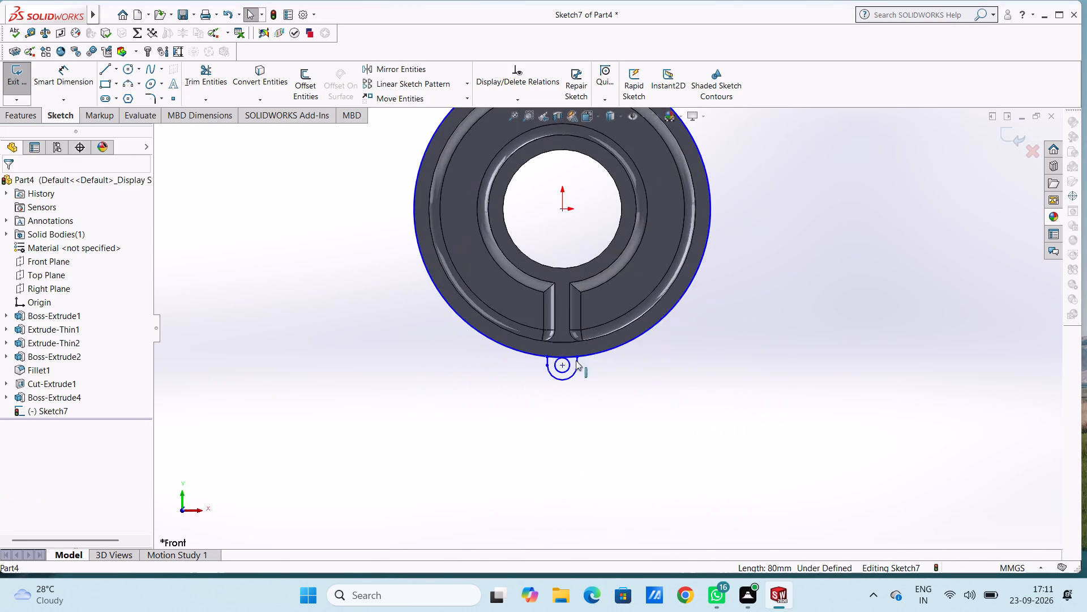
{"action": "scroll", "coordinate": [579, 214], "scroll_direction": "down", "scroll_amount": 4}
{"action": "scroll", "coordinate": [594, 471], "scroll_direction": "up", "scroll_amount": 4}
{"action": "scroll", "coordinate": [577, 441], "scroll_direction": "down", "scroll_amount": 4}
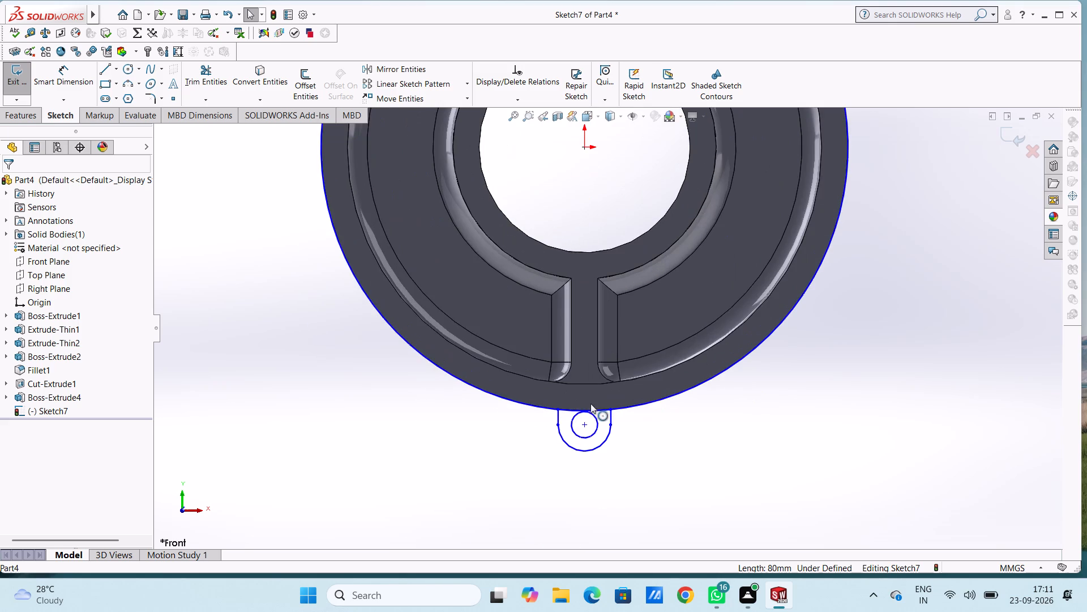
{"action": "left_click", "coordinate": [557, 412]}
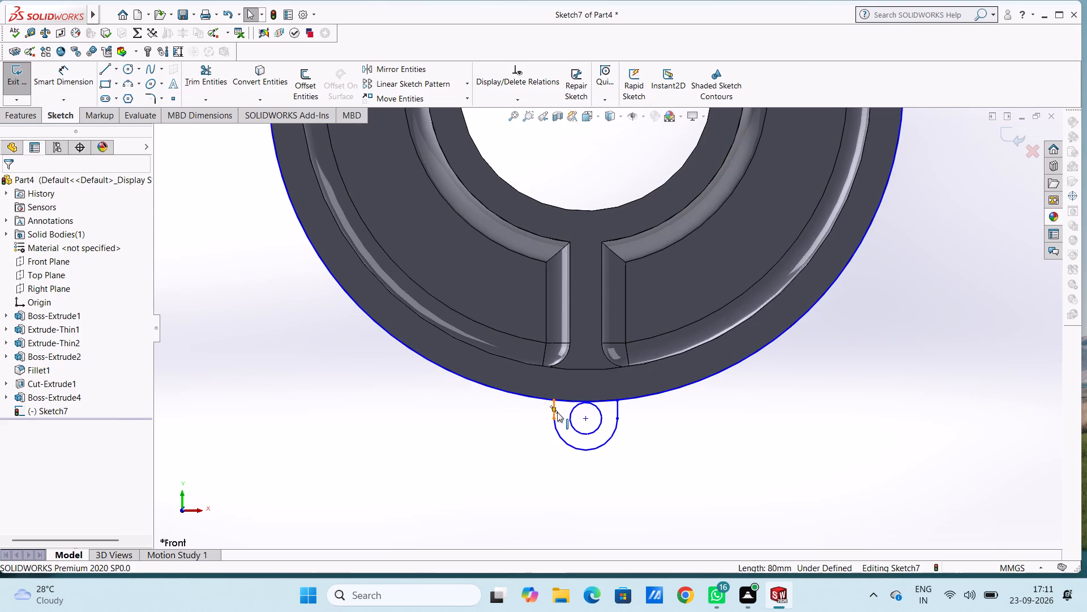
{"action": "left_click", "coordinate": [559, 432], "text": "ctrl"}
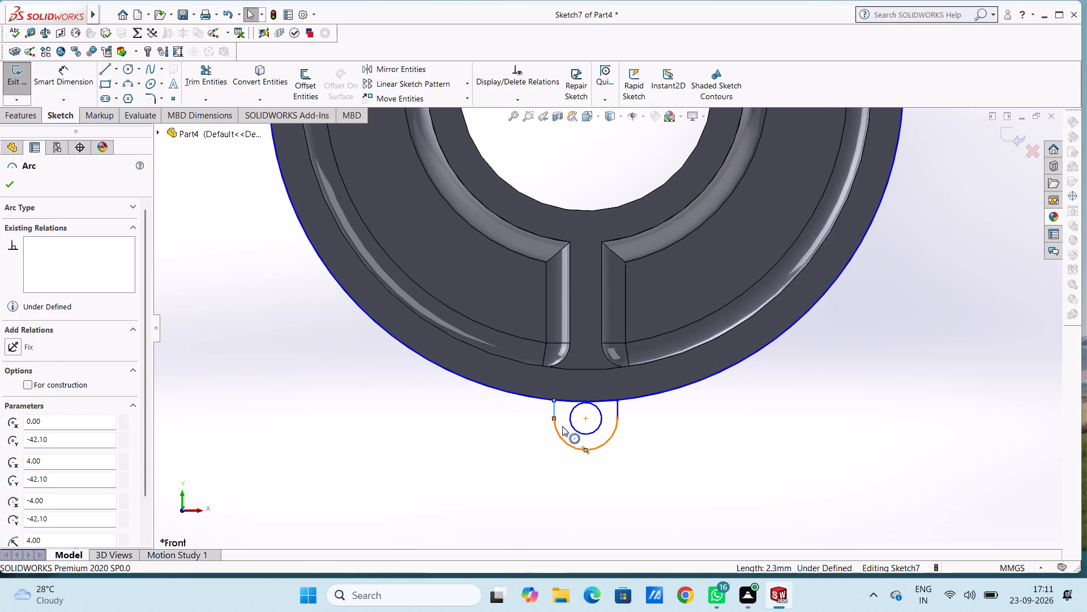
{"action": "left_click", "coordinate": [572, 423], "text": "ctrl"}
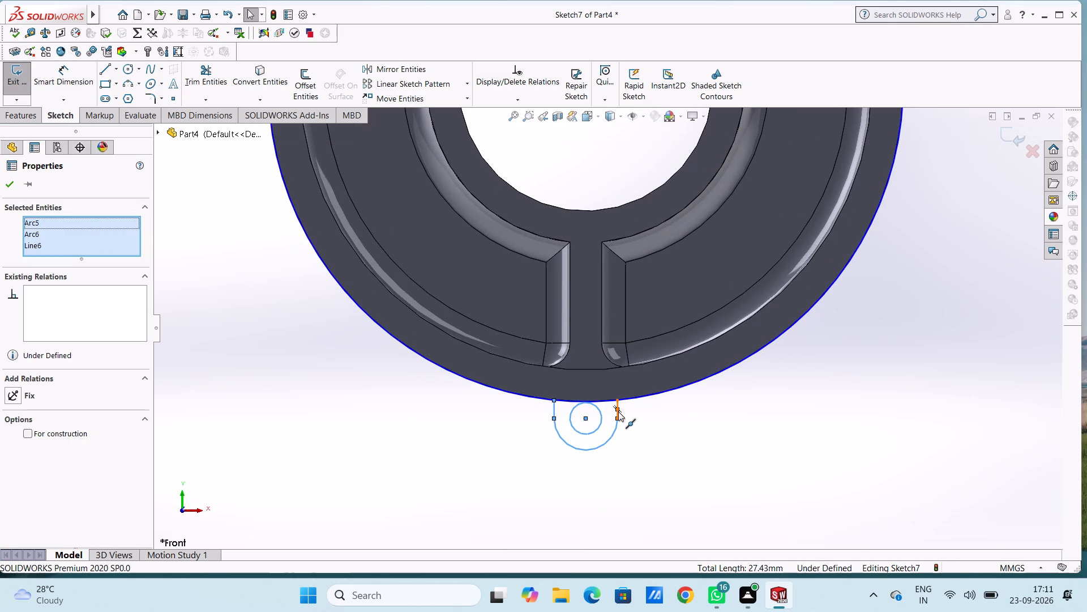
{"action": "left_click", "coordinate": [618, 414], "text": "ctrl"}
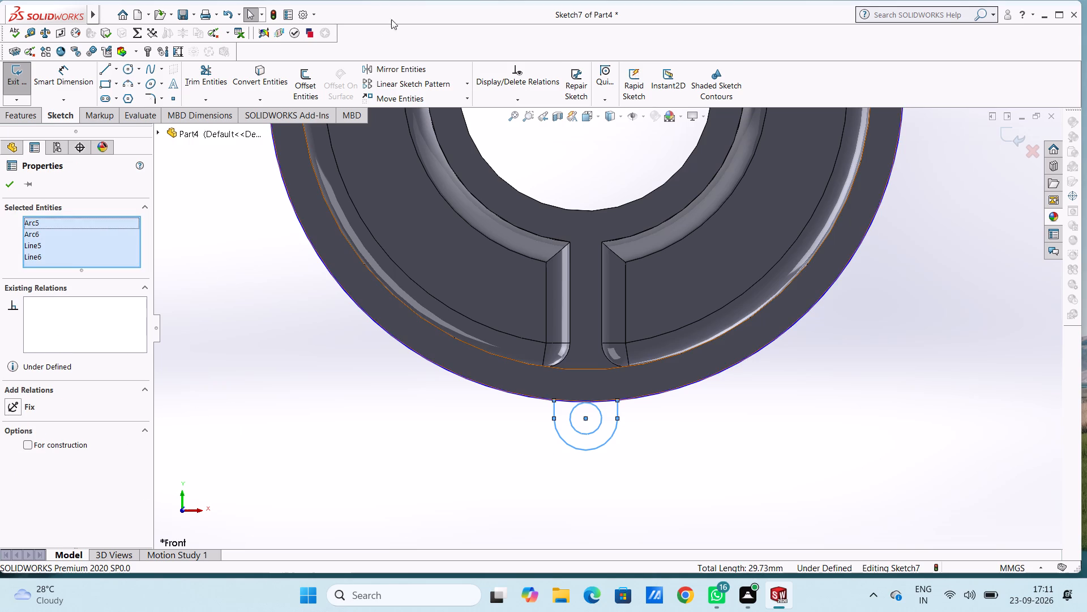
{"action": "left_click", "coordinate": [470, 85]}
{"action": "left_click", "coordinate": [468, 113]}
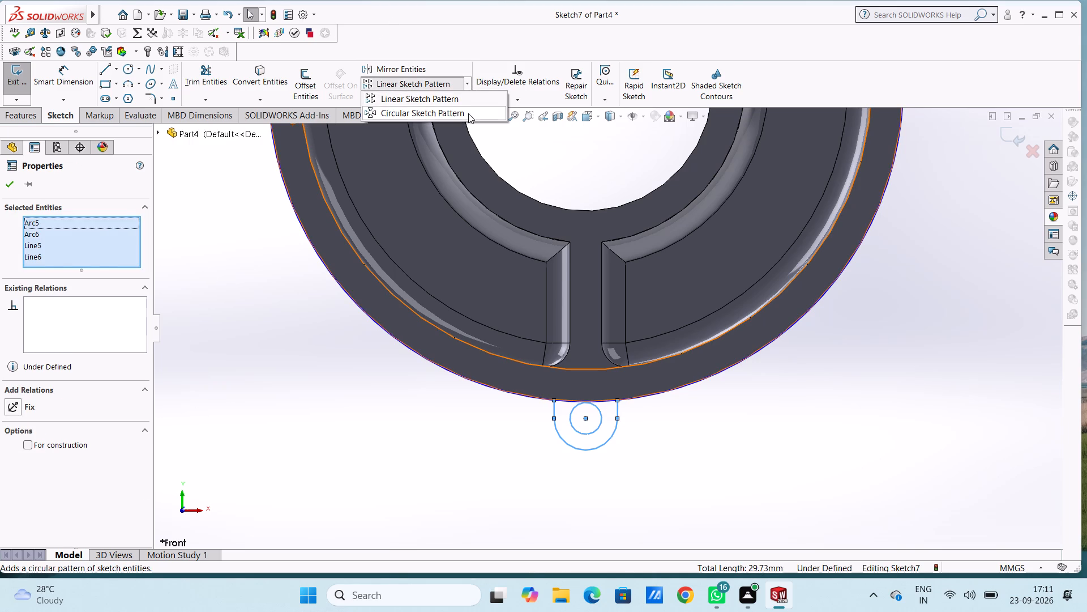
{"action": "scroll", "coordinate": [481, 194], "scroll_direction": "up", "scroll_amount": 5}
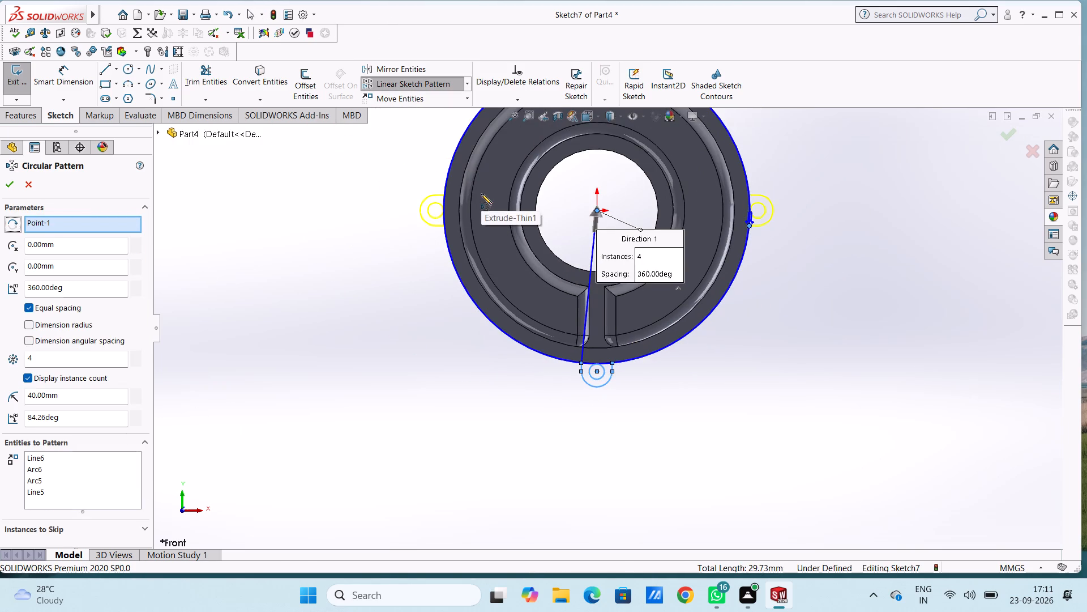
{"action": "scroll", "coordinate": [481, 194], "scroll_direction": "up", "scroll_amount": 3}
{"action": "double_click", "coordinate": [55, 359]}
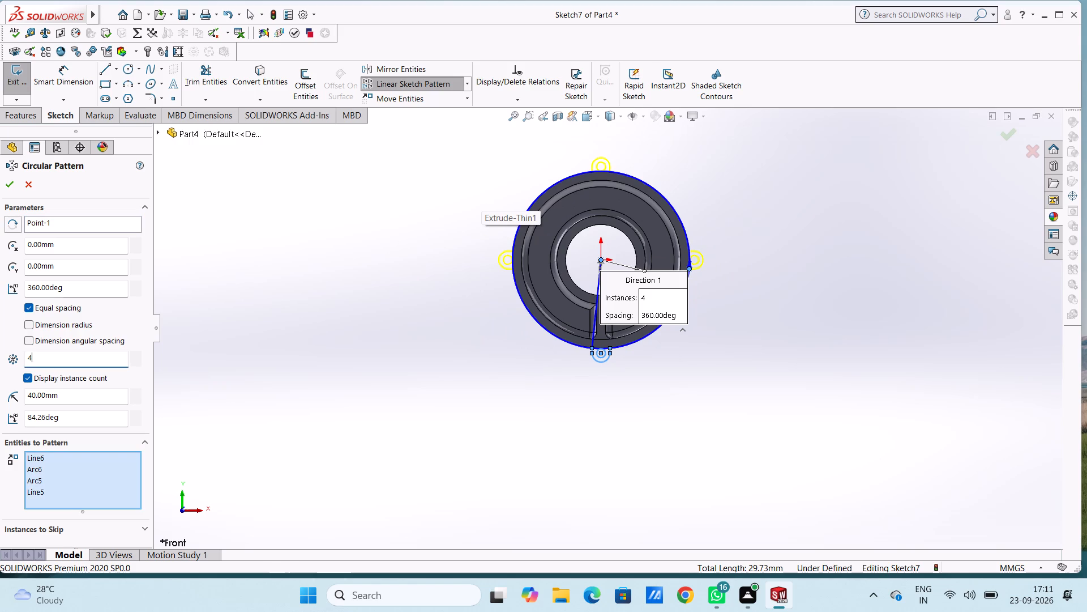
{"action": "key", "text": "3"}
{"action": "key", "text": "Return"}
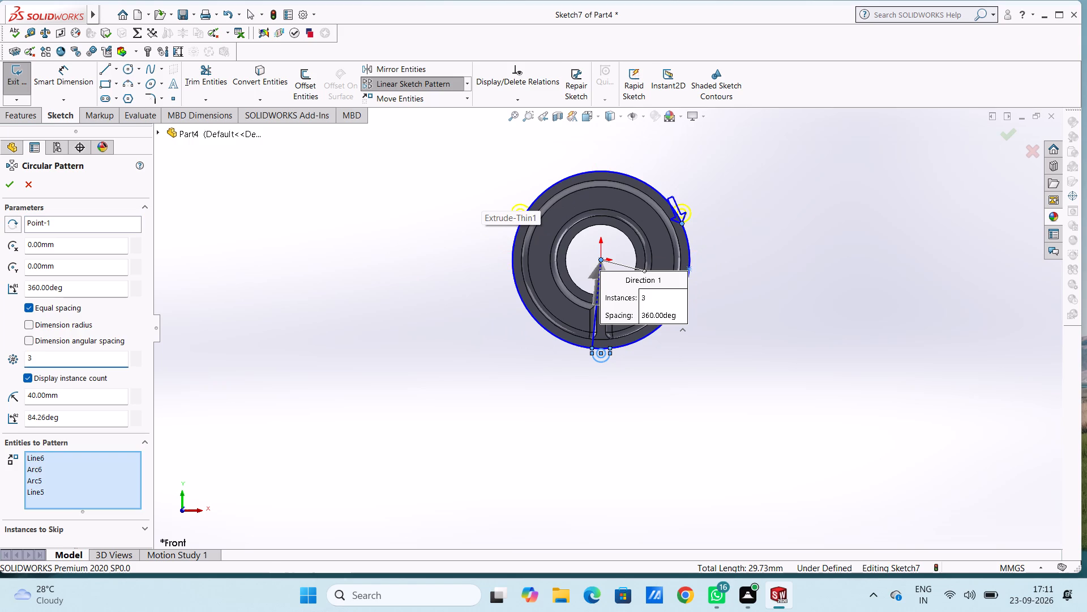
{"action": "left_click", "coordinate": [8, 188]}
{"action": "left_click", "coordinate": [289, 314]}
Trim away the three long arcs of the 40 mm radius circle between the lugs in the sketch.
{"action": "middle_click_drag", "start_coordinate": [709, 253], "coordinate": [704, 272]}
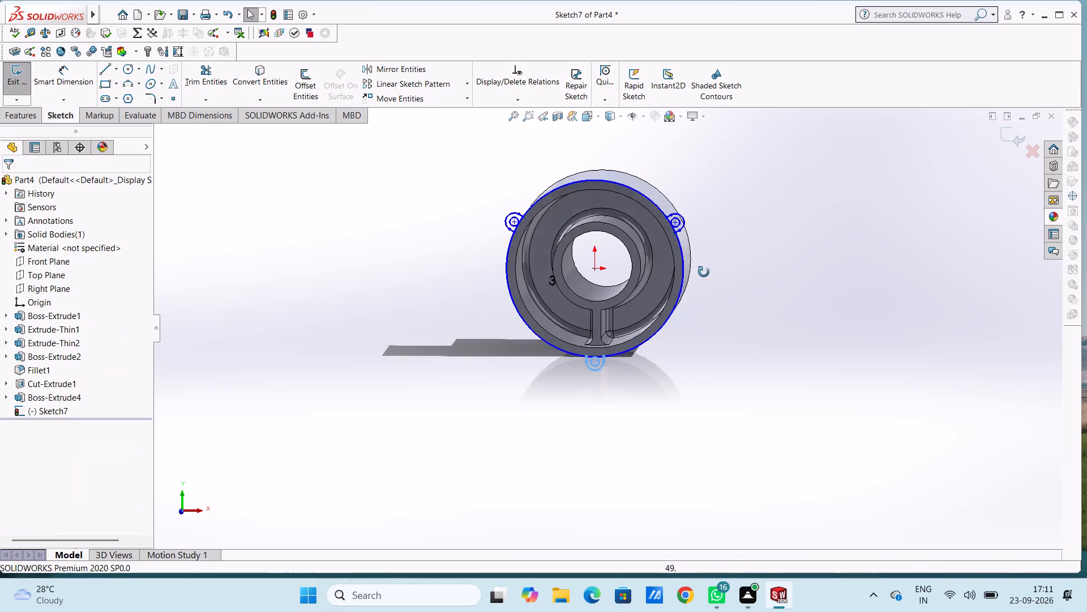
{"action": "middle_click_drag", "start_coordinate": [704, 272], "coordinate": [704, 275]}
{"action": "scroll", "coordinate": [621, 239], "scroll_direction": "down", "scroll_amount": 4}
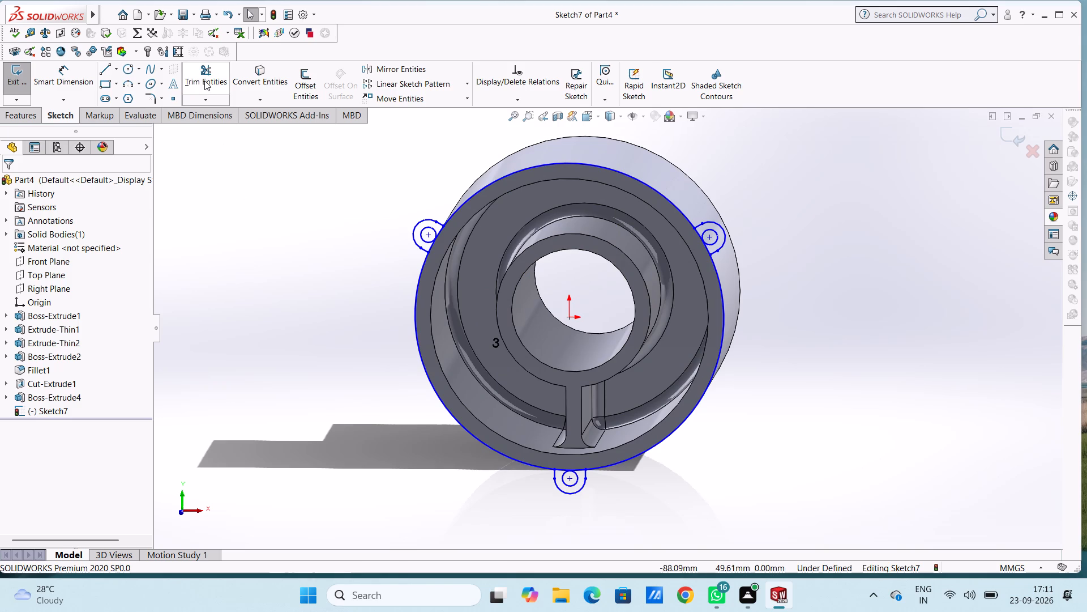
{"action": "left_click", "coordinate": [204, 79]}
{"action": "left_click", "coordinate": [485, 189]}
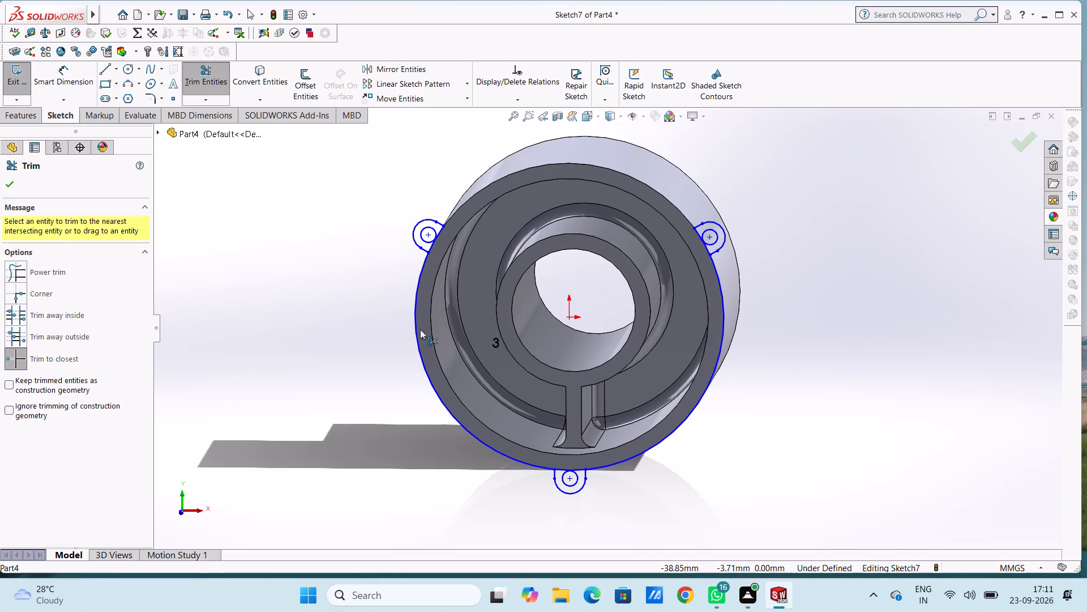
{"action": "left_click", "coordinate": [416, 329]}
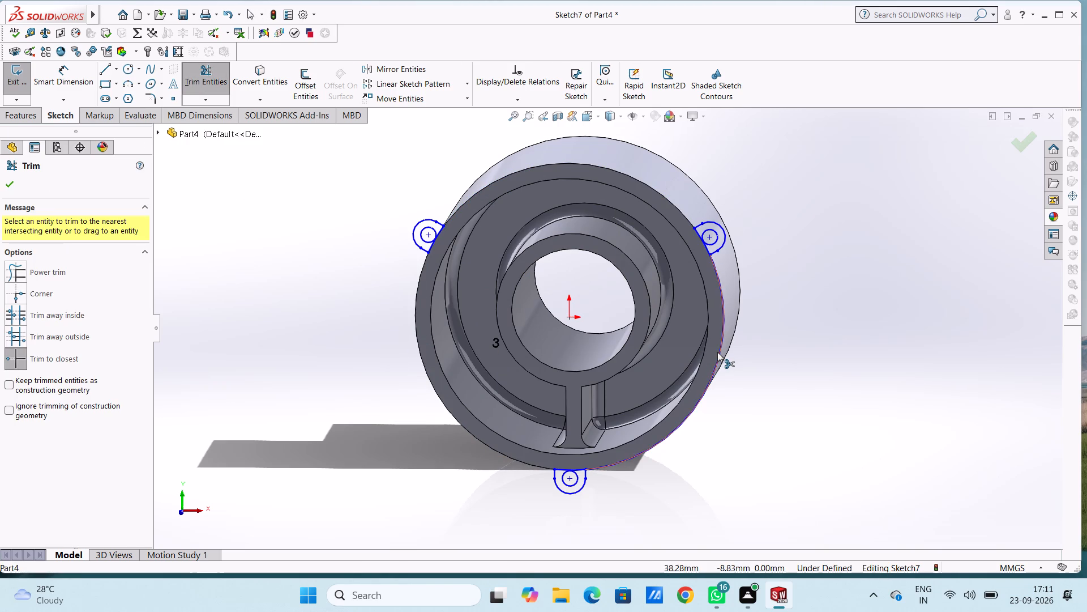
{"action": "left_click", "coordinate": [717, 352]}
{"action": "key", "text": "Escape"}
{"action": "key", "text": "Escape"}
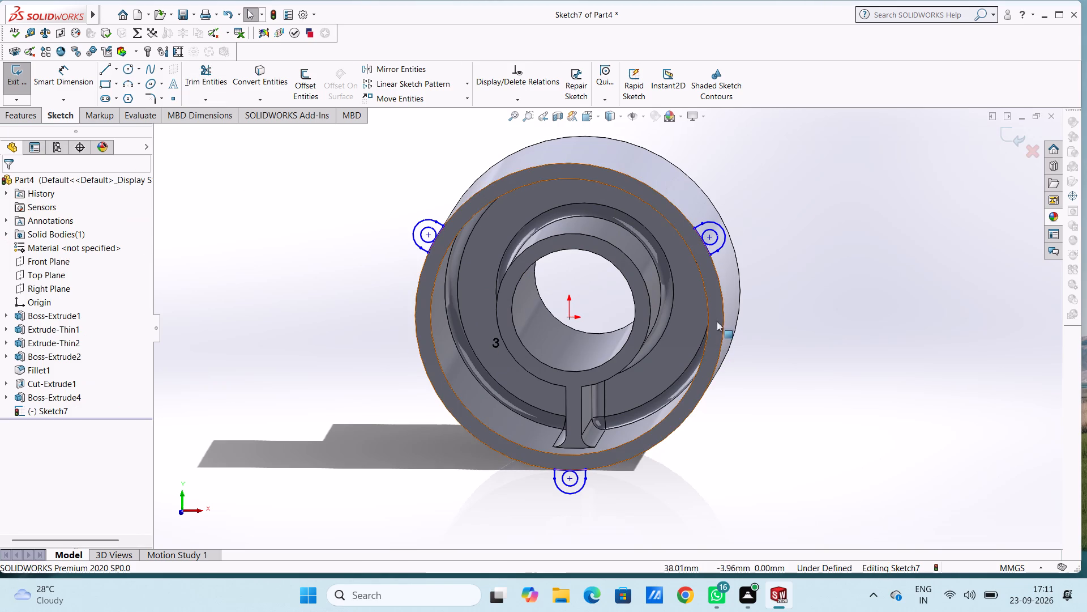
Extrude the three lug profiles as a blind boss 6 mm deep, reversed to run back along the cup wall, with merged result.
{"action": "scroll", "coordinate": [717, 299], "scroll_direction": "down", "scroll_amount": 2}
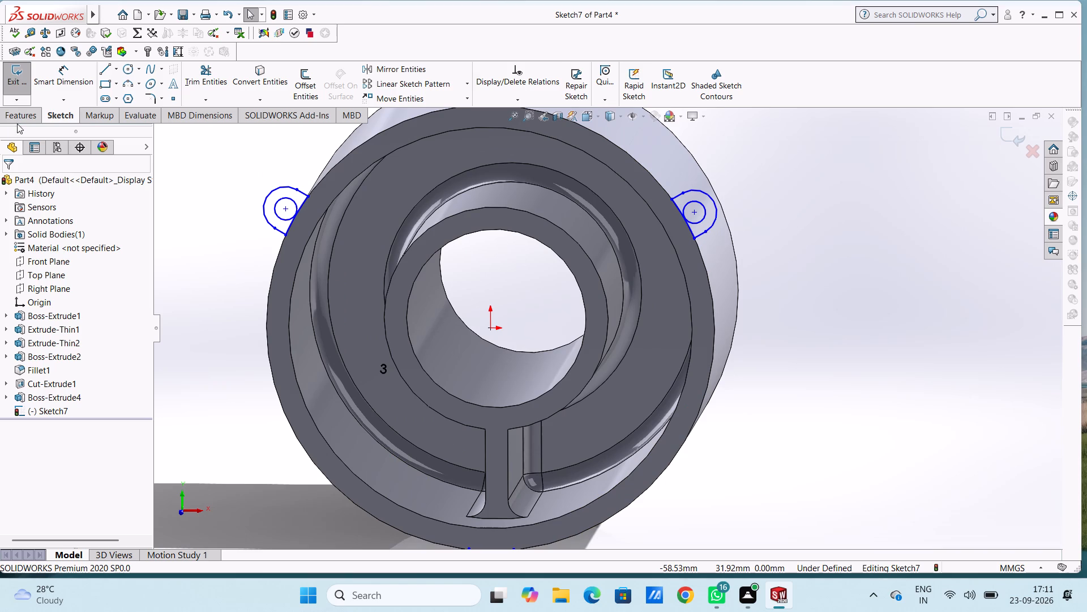
{"action": "left_click", "coordinate": [15, 118]}
{"action": "left_click", "coordinate": [13, 82]}
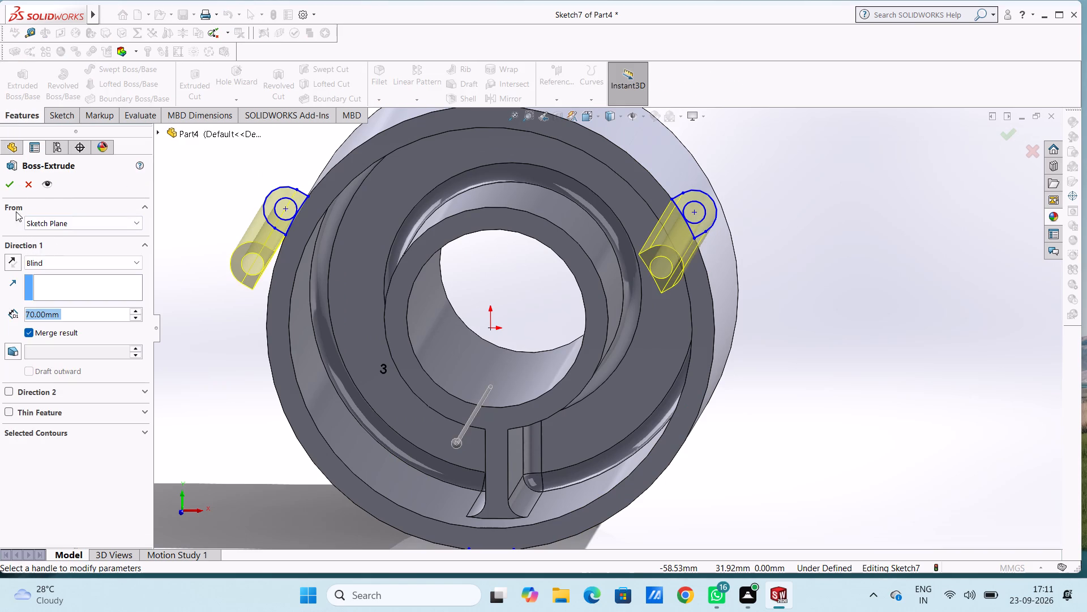
{"action": "left_click", "coordinate": [15, 255]}
{"action": "scroll", "coordinate": [138, 290], "scroll_direction": "up", "scroll_amount": 4}
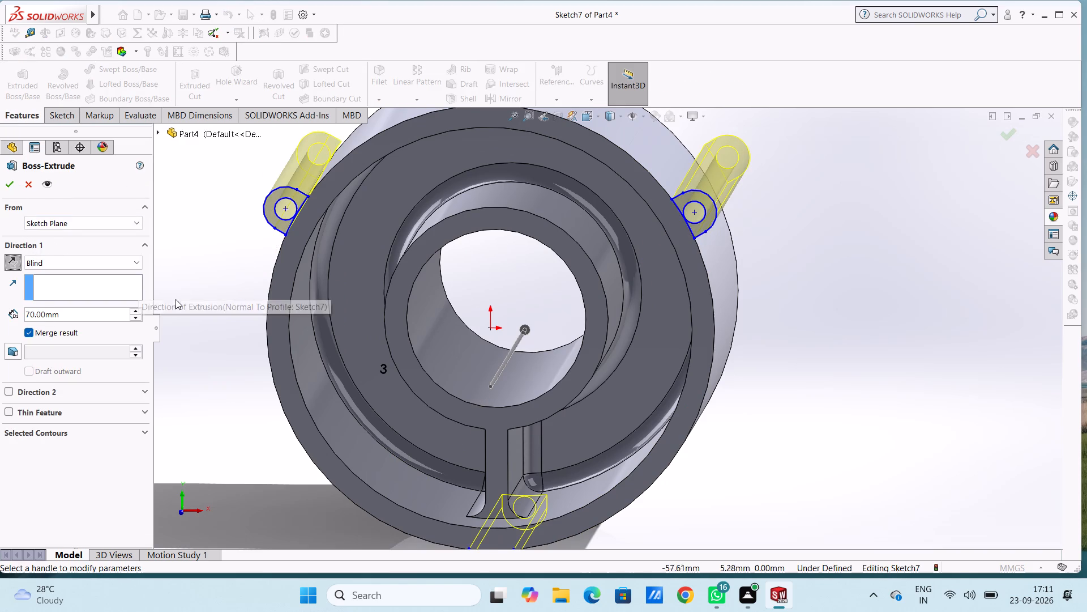
{"action": "scroll", "coordinate": [215, 303], "scroll_direction": "up", "scroll_amount": 3}
{"action": "middle_click_drag", "start_coordinate": [287, 304], "coordinate": [230, 341]}
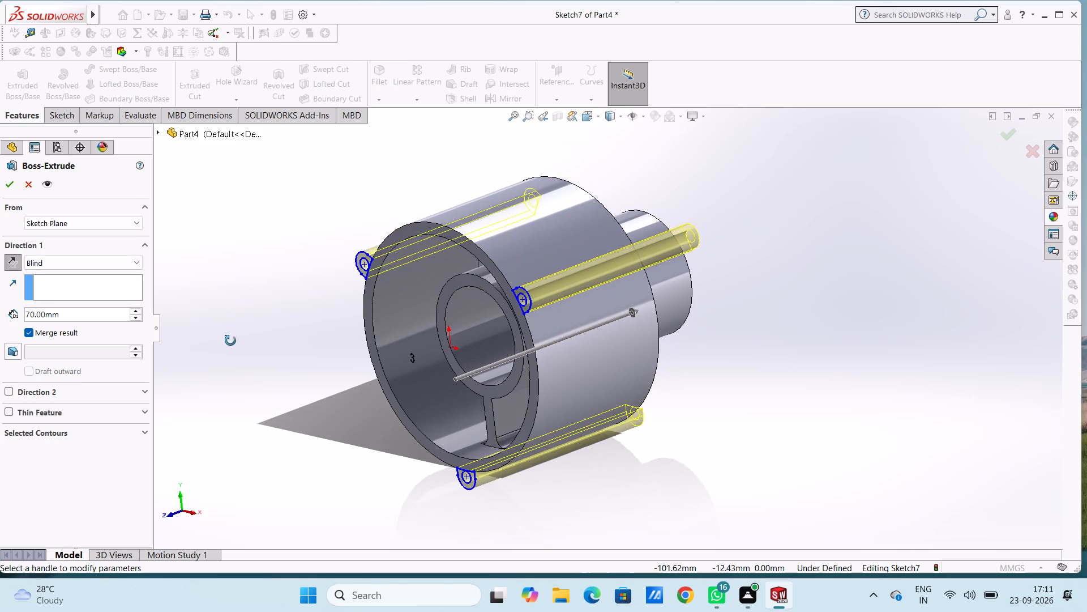
{"action": "middle_click_drag", "start_coordinate": [230, 341], "coordinate": [229, 341]}
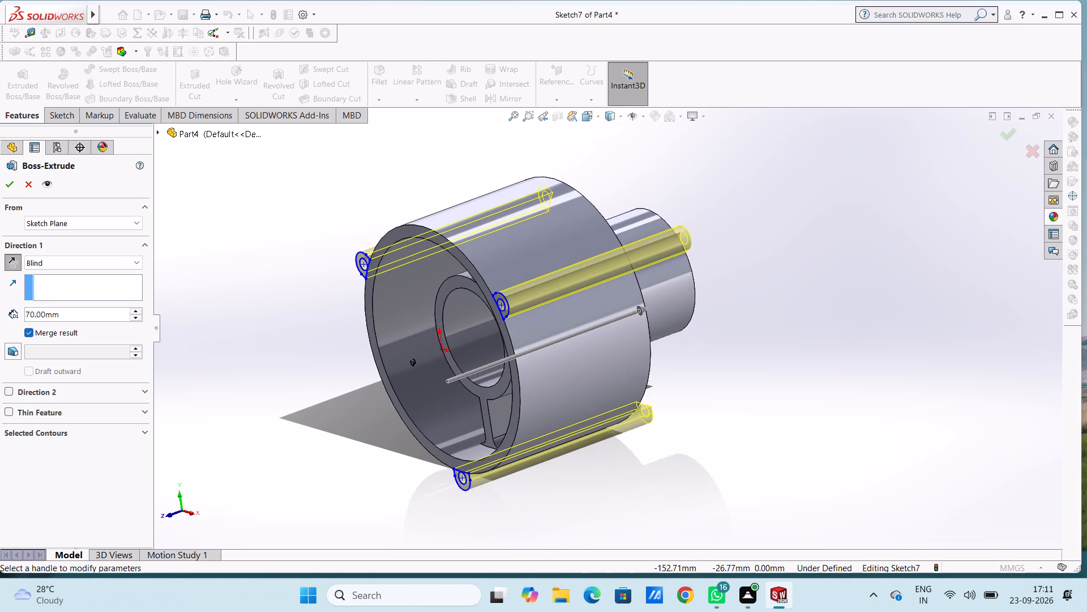
{"action": "double_click", "coordinate": [92, 313]}
{"action": "type", "text": "10"}
{"action": "key", "text": "Return"}
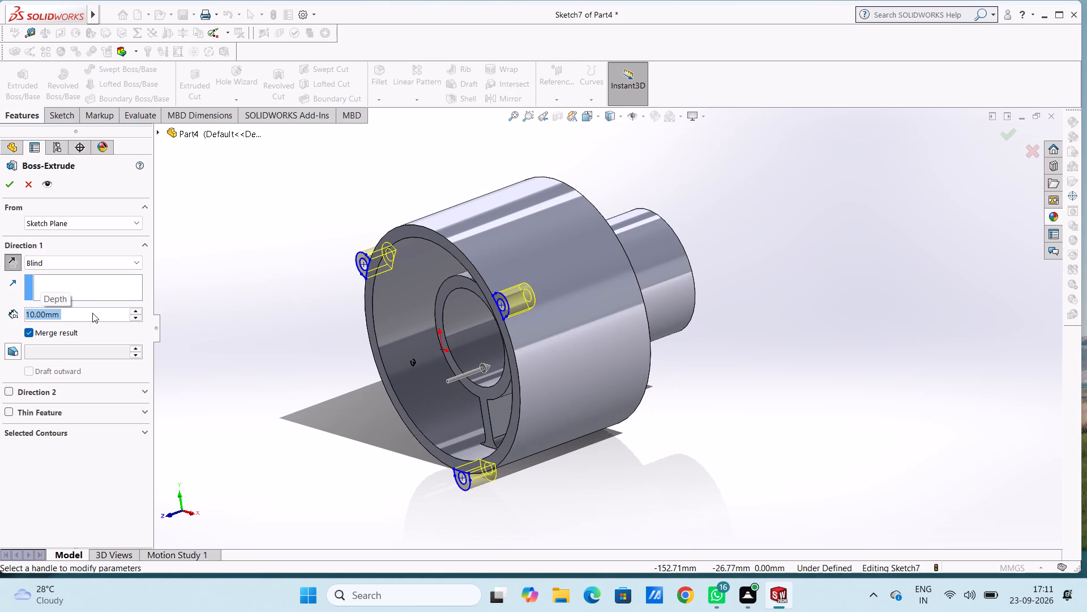
{"action": "key", "text": "6"}
{"action": "key", "text": "Return"}
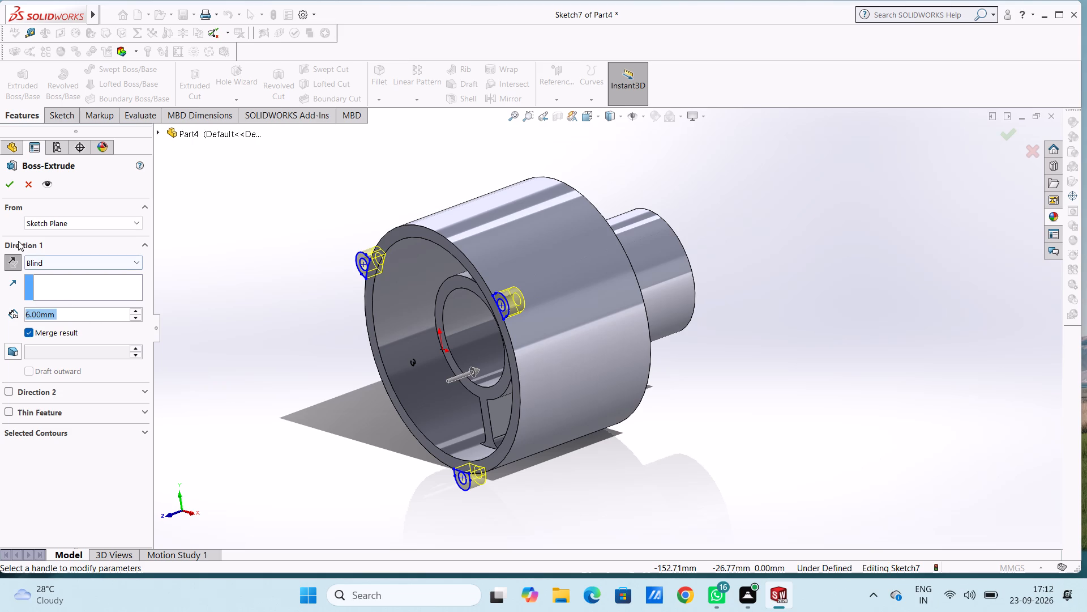
{"action": "left_click", "coordinate": [8, 187]}
{"action": "left_click", "coordinate": [179, 270]}
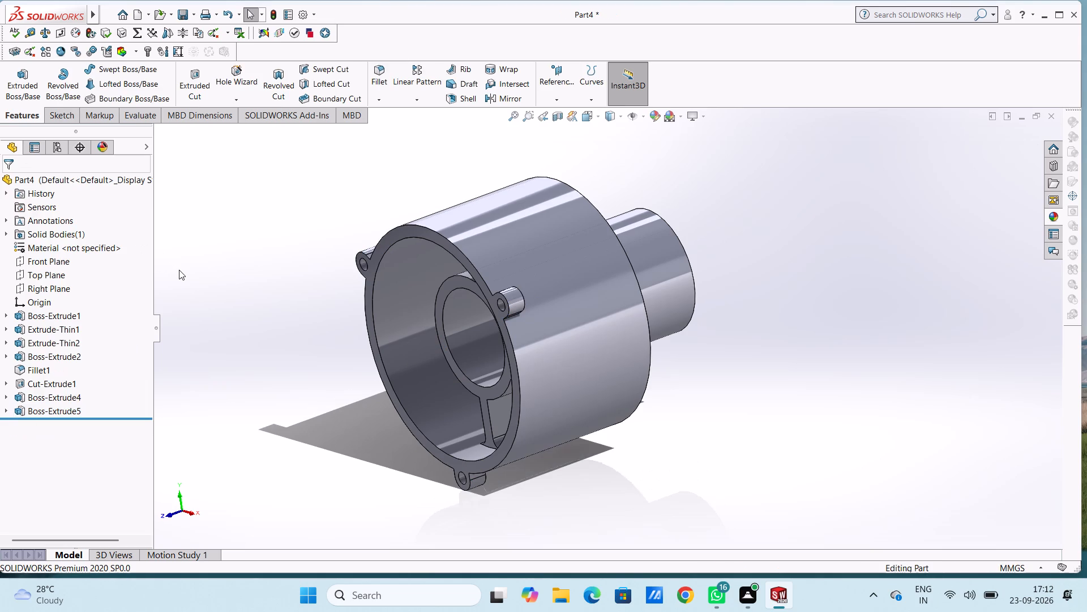
Add a 1 mm fillet to the two side edges and the rear edge joining the right-hand rim lug to the cup wall.
{"action": "middle_click_drag", "start_coordinate": [181, 272], "coordinate": [249, 297]}
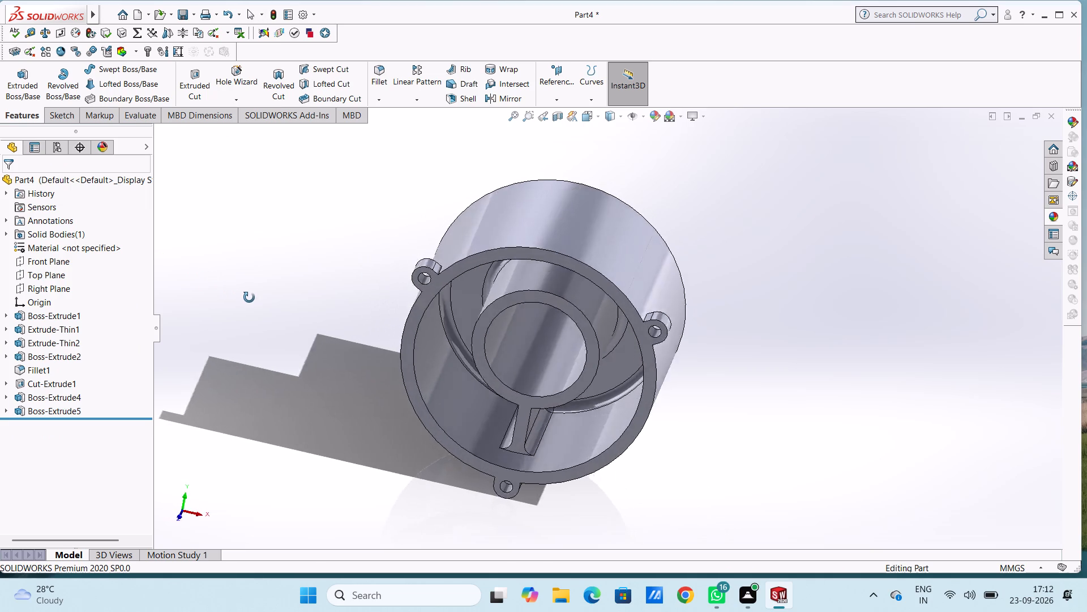
{"action": "middle_click_drag", "start_coordinate": [249, 297], "coordinate": [165, 265]}
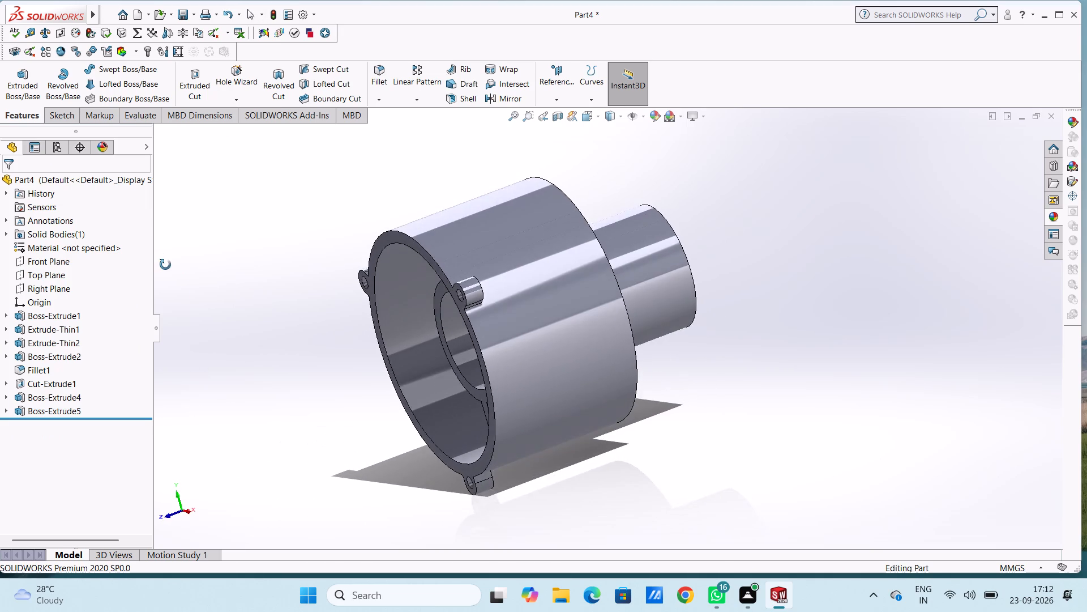
{"action": "middle_click_drag", "start_coordinate": [165, 265], "coordinate": [186, 262]}
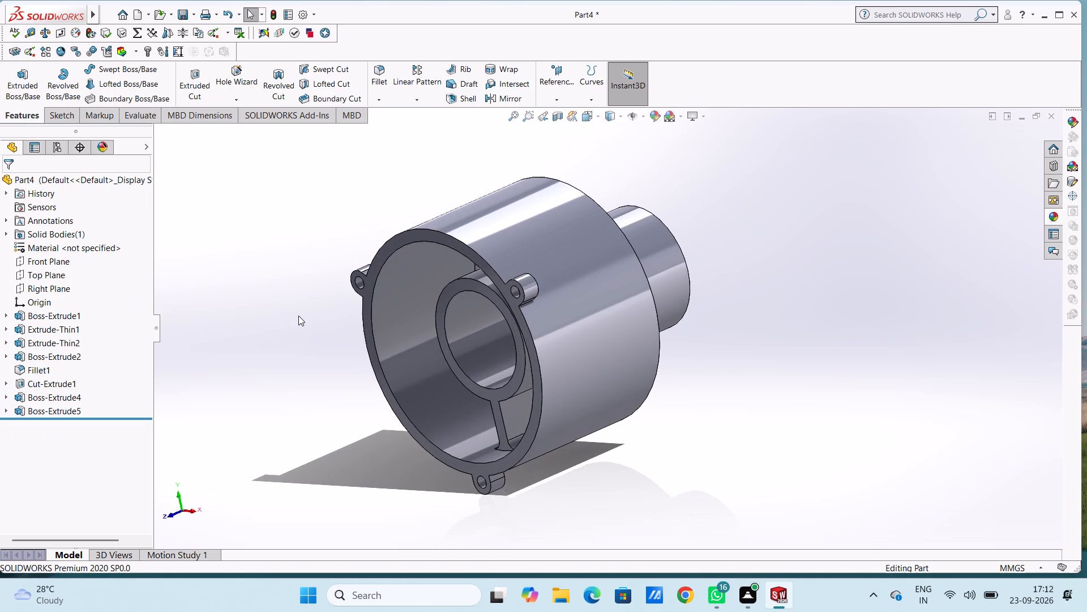
{"action": "scroll", "coordinate": [598, 304], "scroll_direction": "down", "scroll_amount": 3}
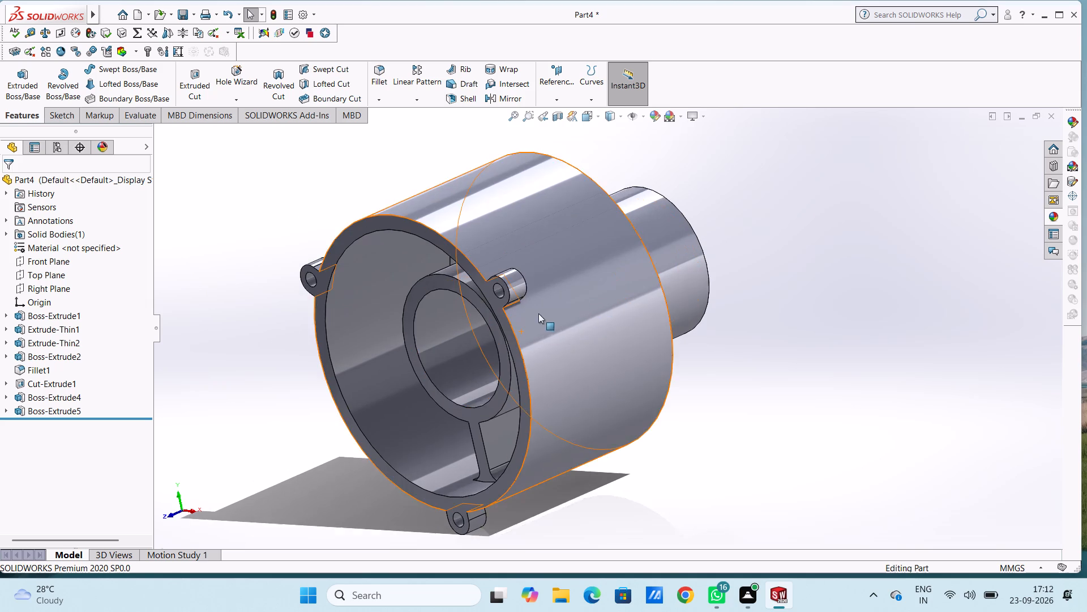
{"action": "scroll", "coordinate": [538, 313], "scroll_direction": "down", "scroll_amount": 2}
{"action": "scroll", "coordinate": [503, 266], "scroll_direction": "down", "scroll_amount": 4}
{"action": "left_click", "coordinate": [377, 67]}
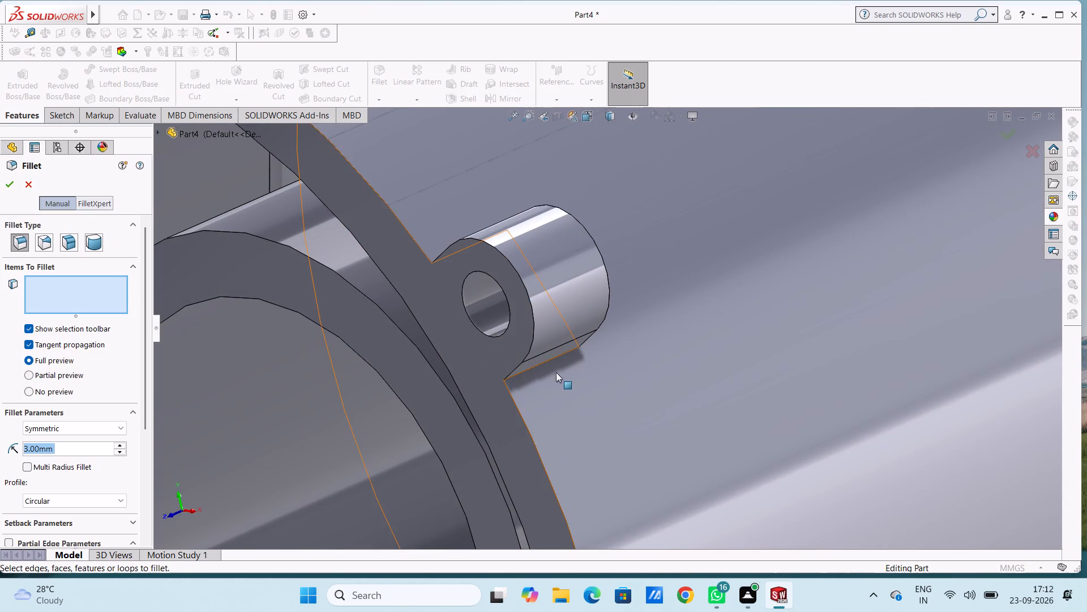
{"action": "left_click", "coordinate": [530, 370]}
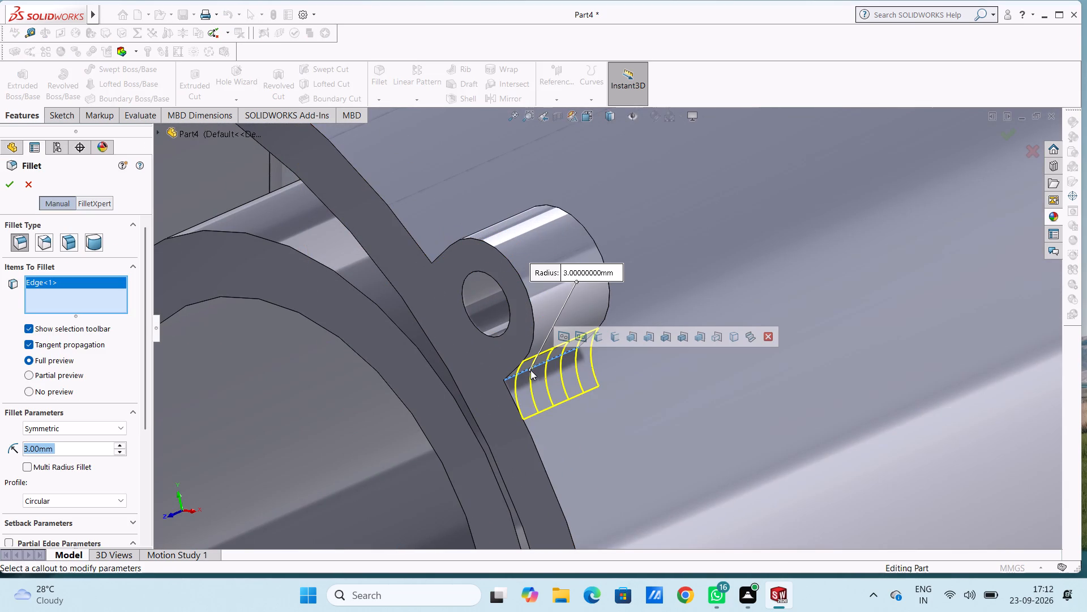
{"action": "key", "text": "1"}
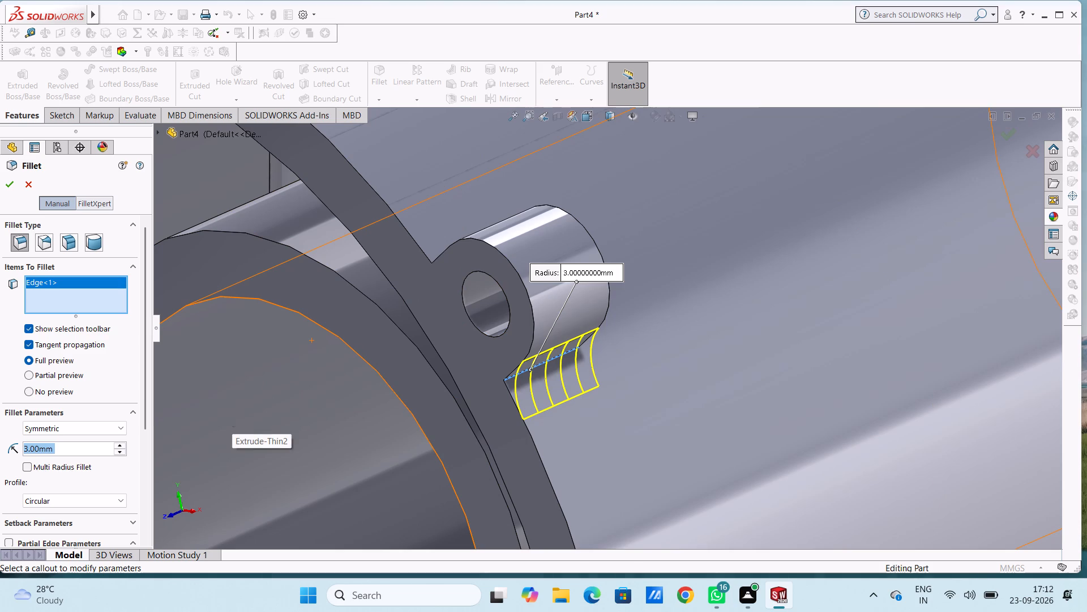
{"action": "key", "text": "Return"}
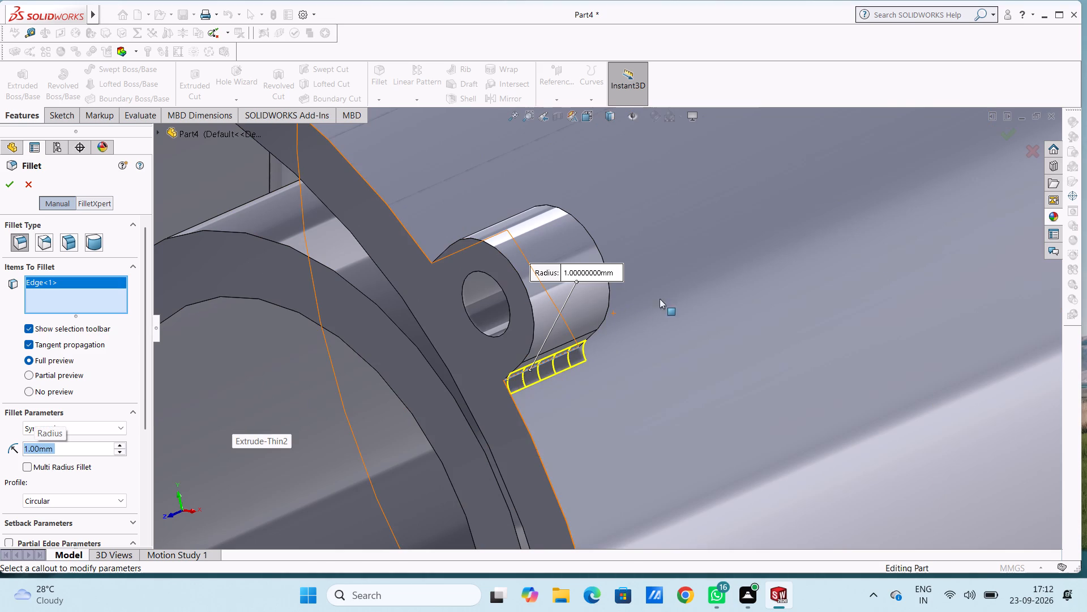
{"action": "middle_click_drag", "start_coordinate": [684, 295], "coordinate": [630, 372]}
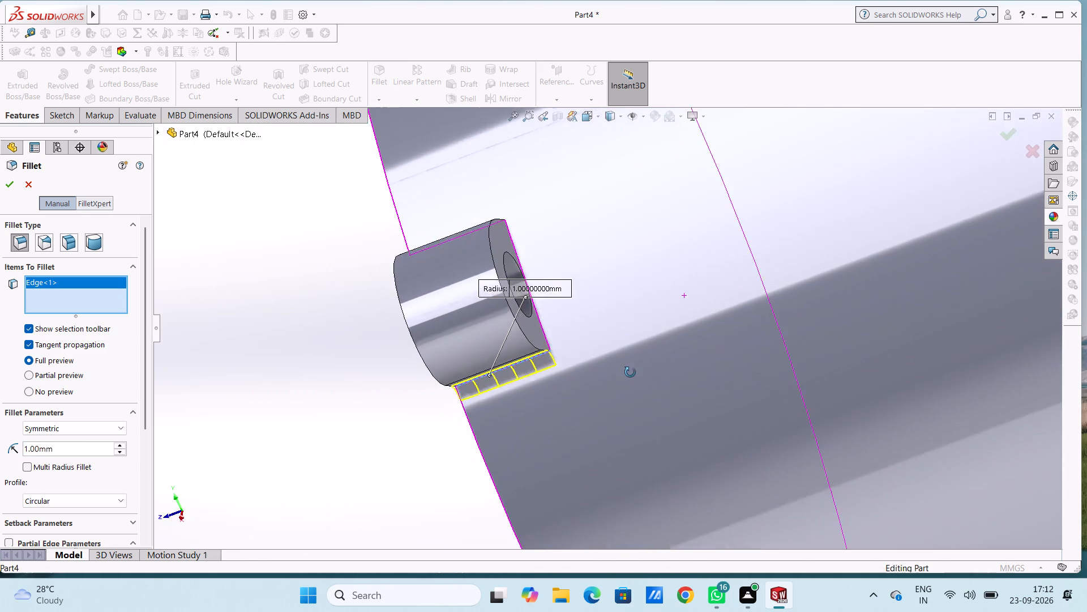
{"action": "middle_click_drag", "start_coordinate": [630, 372], "coordinate": [644, 426]}
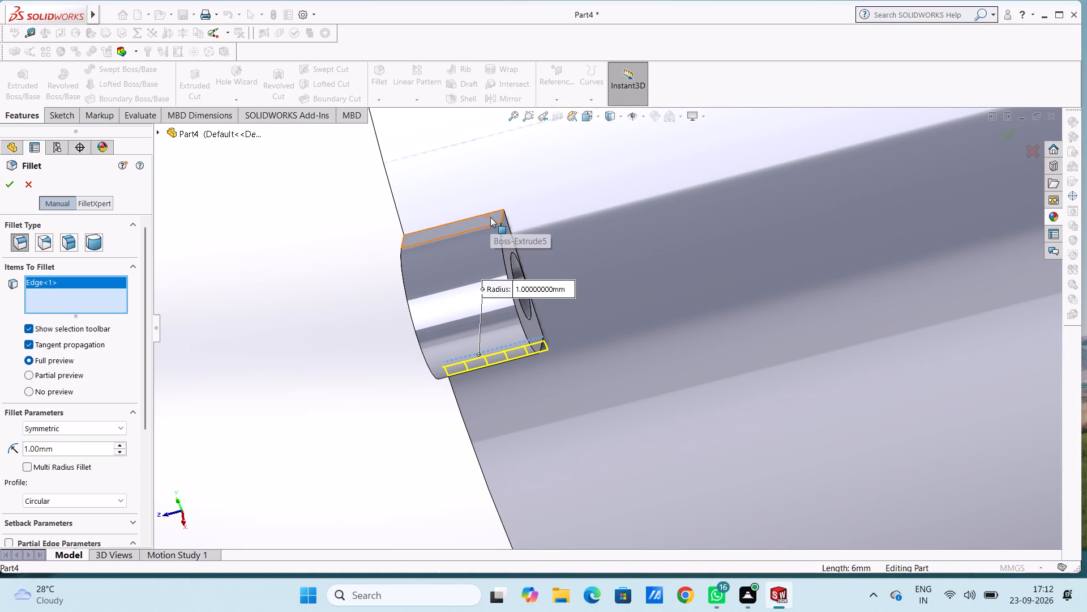
{"action": "left_click", "coordinate": [493, 212]}
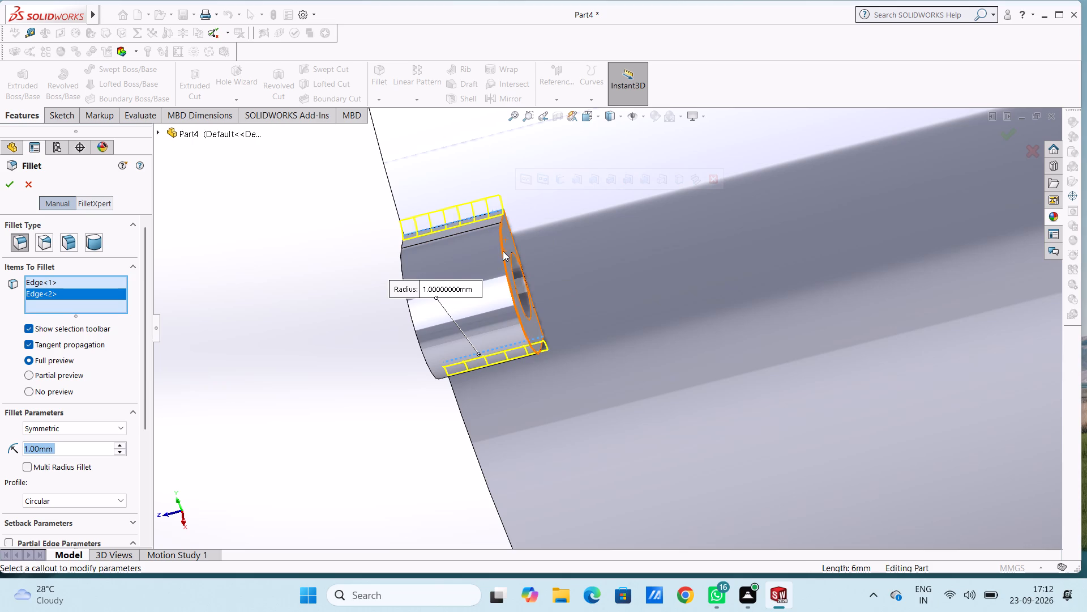
{"action": "left_click", "coordinate": [503, 251]}
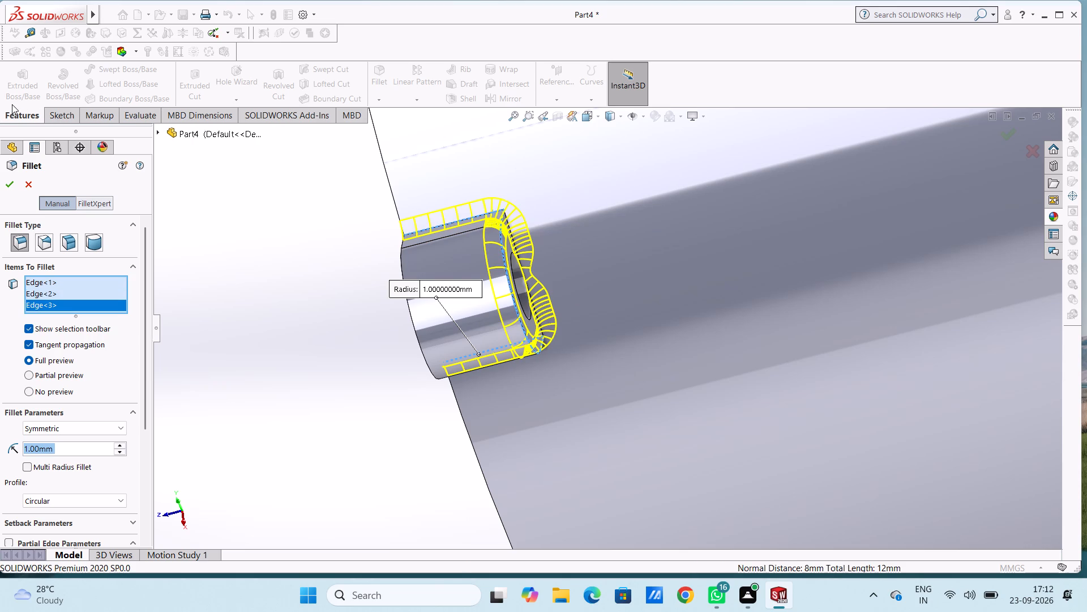
{"action": "left_click", "coordinate": [10, 184]}
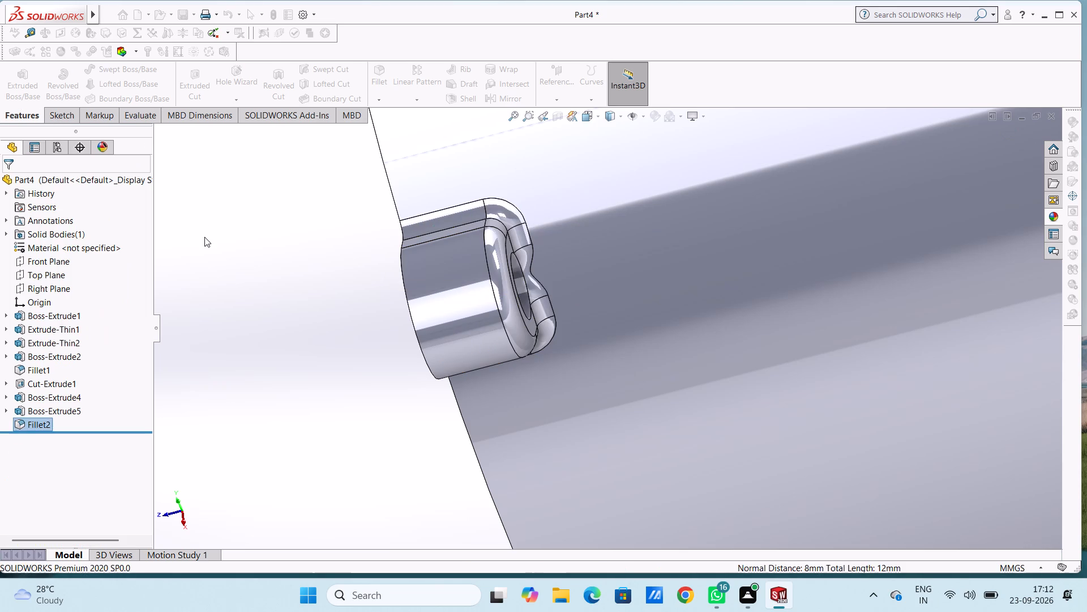
{"action": "left_click", "coordinate": [204, 237]}
Add a 1 mm fillet to the upper-left rim lug's two side edges and rear edge at the cup wall, plus its outer rear edge.
{"action": "middle_click_drag", "start_coordinate": [204, 236], "coordinate": [174, 237]}
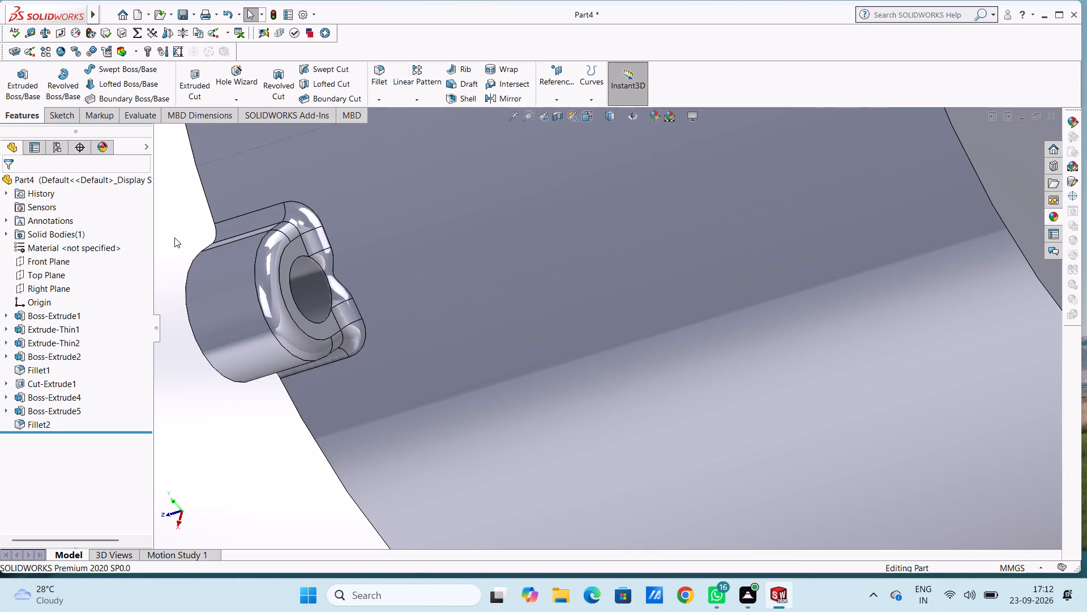
{"action": "scroll", "coordinate": [173, 239], "scroll_direction": "up", "scroll_amount": 4}
{"action": "middle_click_drag", "start_coordinate": [331, 296], "coordinate": [306, 264]}
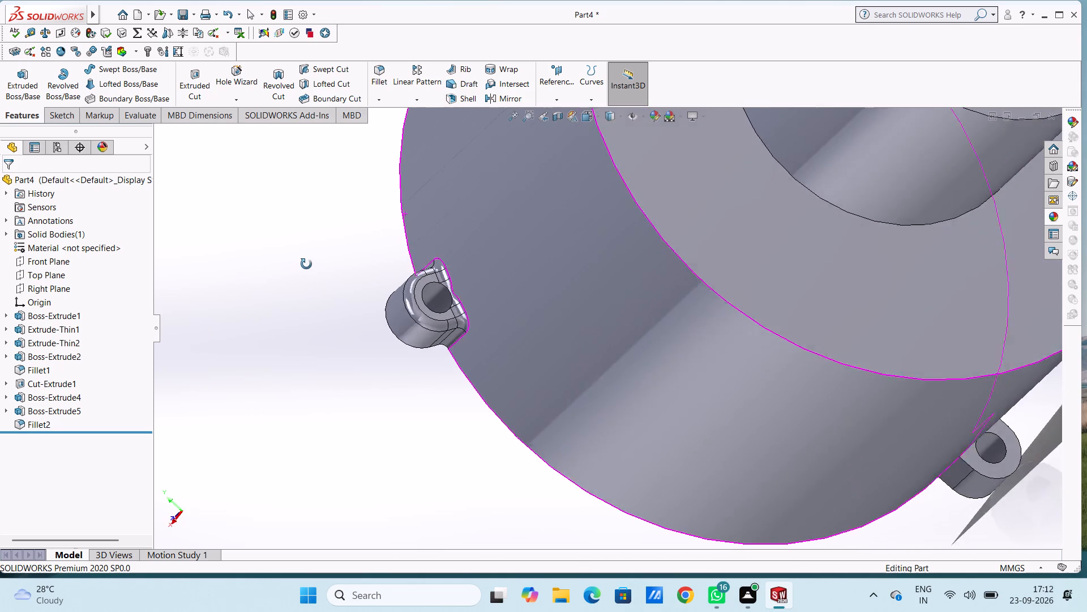
{"action": "middle_click_drag", "start_coordinate": [306, 264], "coordinate": [408, 241]}
{"action": "scroll", "coordinate": [397, 244], "scroll_direction": "up", "scroll_amount": 7}
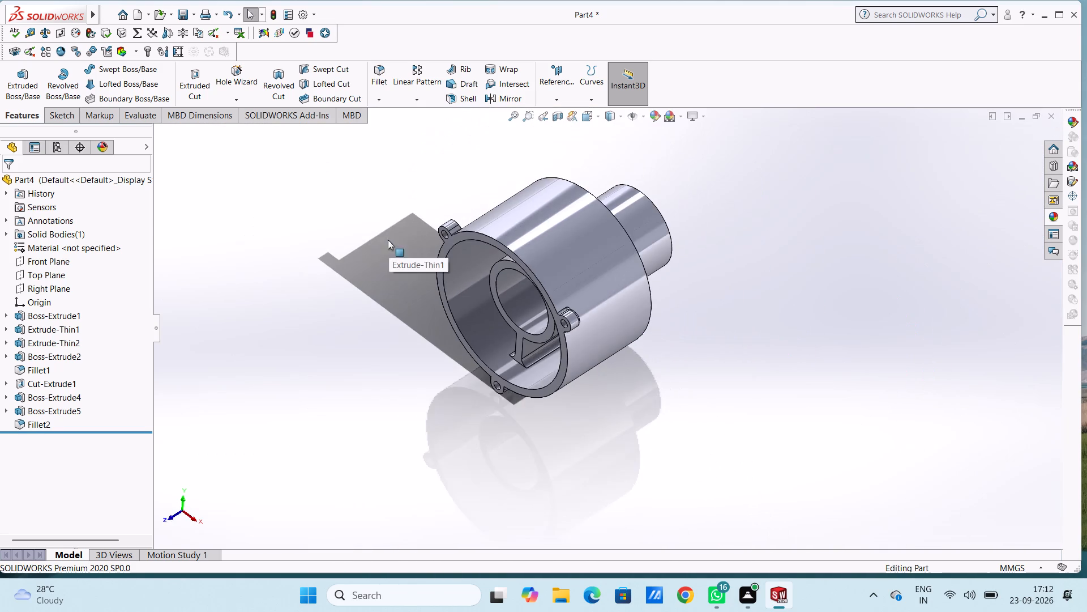
{"action": "scroll", "coordinate": [436, 242], "scroll_direction": "down", "scroll_amount": 5}
{"action": "scroll", "coordinate": [742, 237], "scroll_direction": "down", "scroll_amount": 4}
{"action": "scroll", "coordinate": [396, 266], "scroll_direction": "down", "scroll_amount": 3}
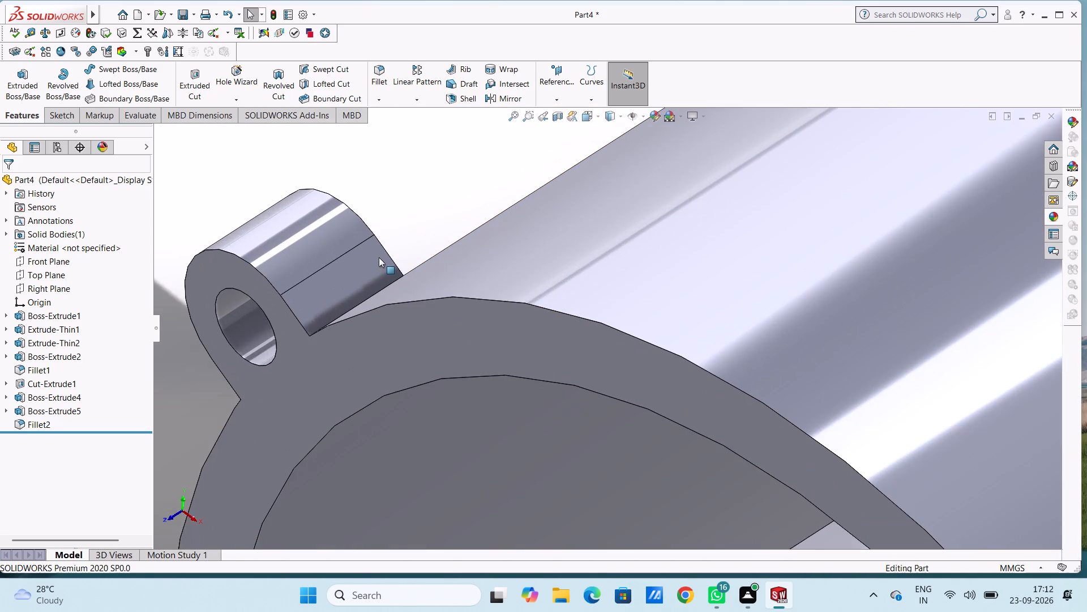
{"action": "middle_click_drag", "start_coordinate": [379, 256], "coordinate": [409, 321]}
{"action": "left_click", "coordinate": [386, 69]}
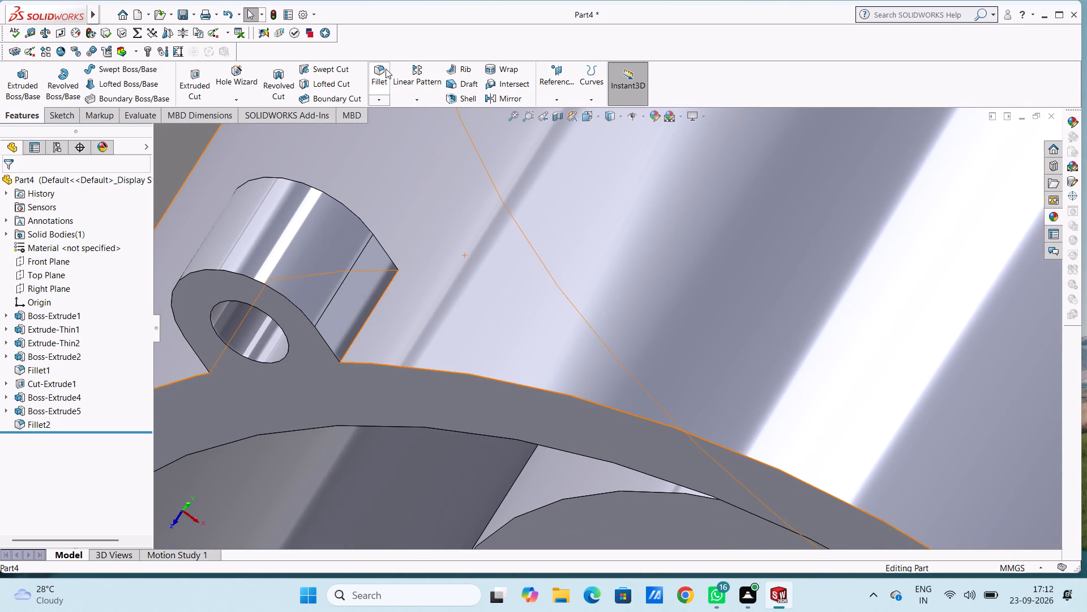
{"action": "left_click", "coordinate": [370, 315]}
{"action": "middle_click_drag", "start_coordinate": [376, 262], "coordinate": [436, 303]}
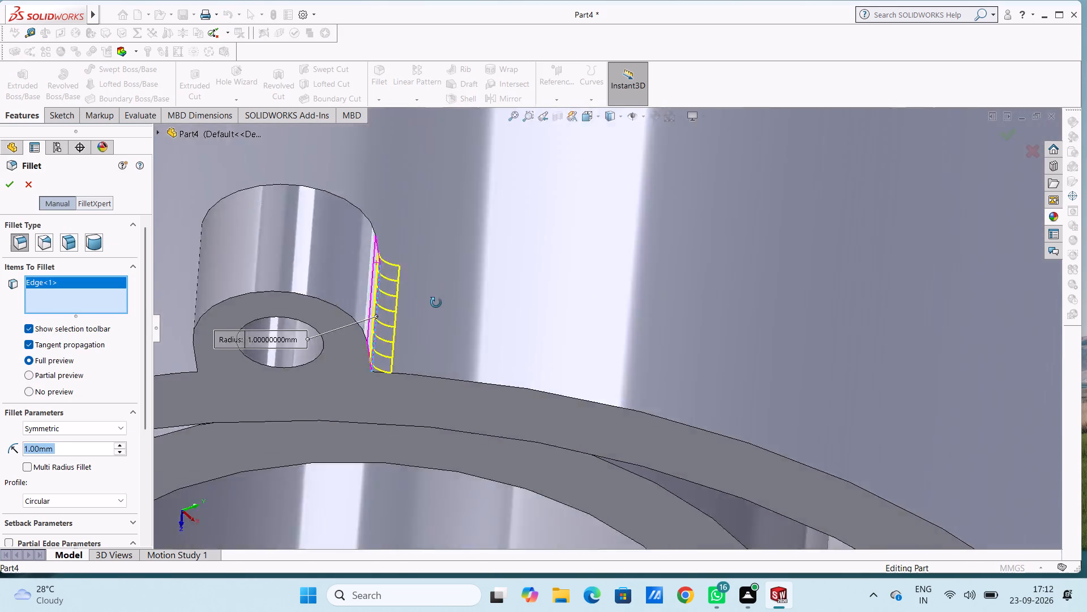
{"action": "middle_click_drag", "start_coordinate": [436, 303], "coordinate": [516, 350]}
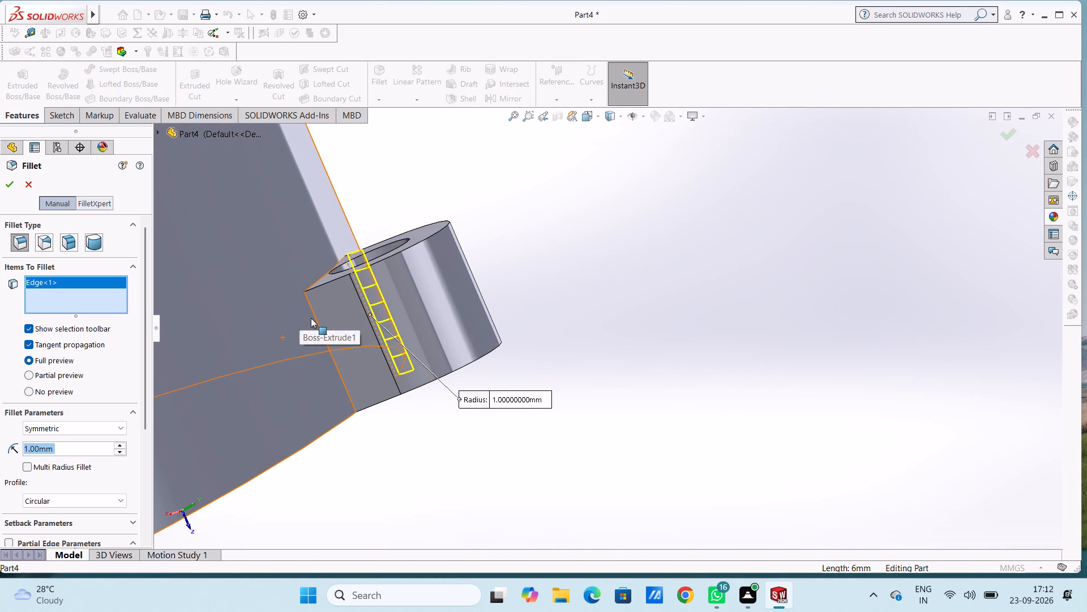
{"action": "left_click", "coordinate": [312, 313]}
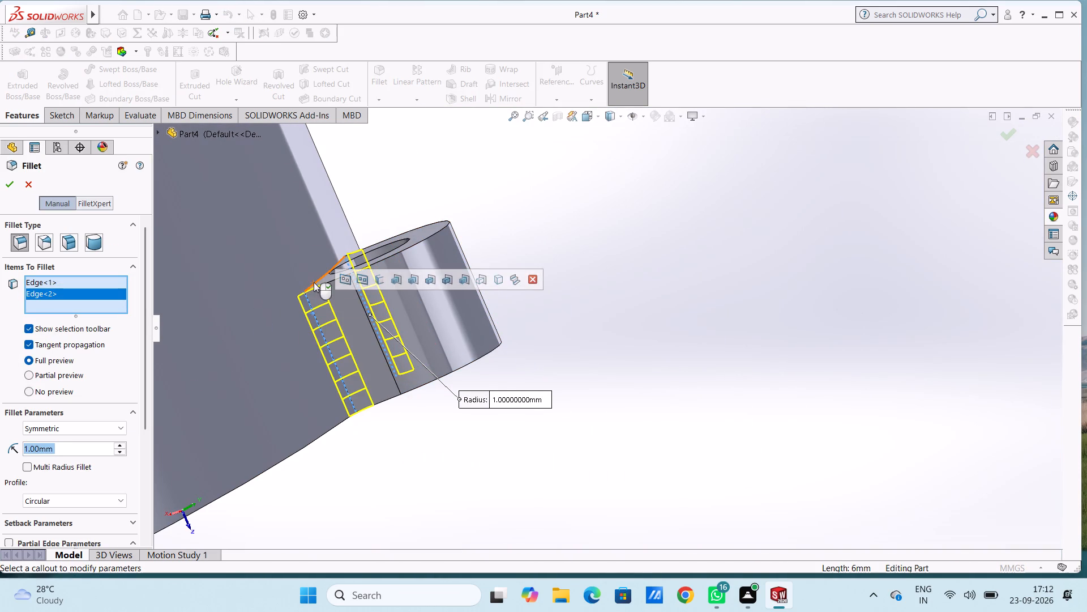
{"action": "left_click", "coordinate": [314, 282]}
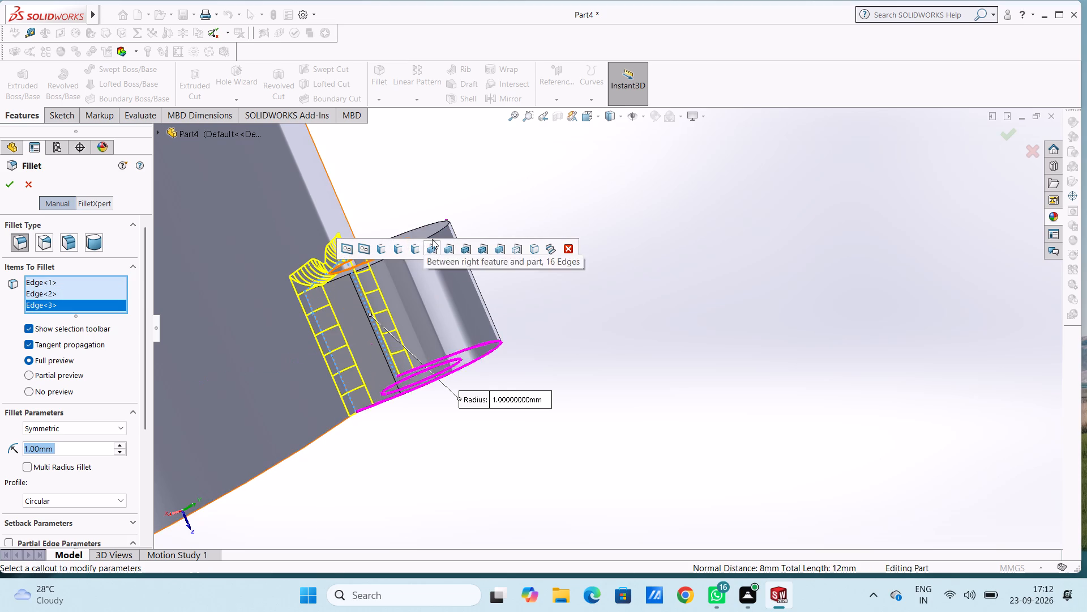
{"action": "left_click", "coordinate": [440, 232]}
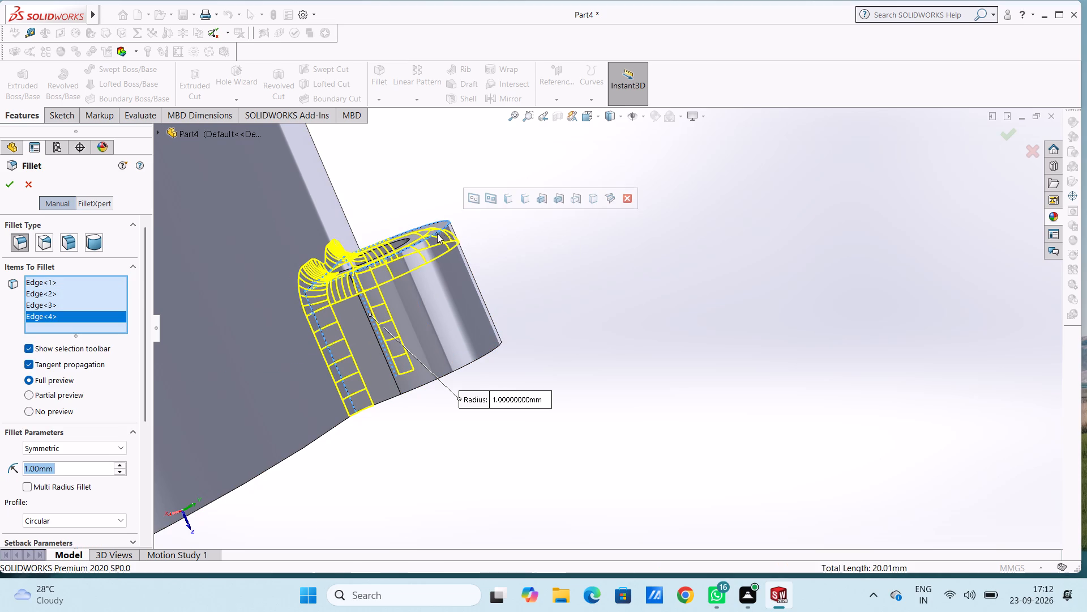
{"action": "left_click", "coordinate": [11, 183]}
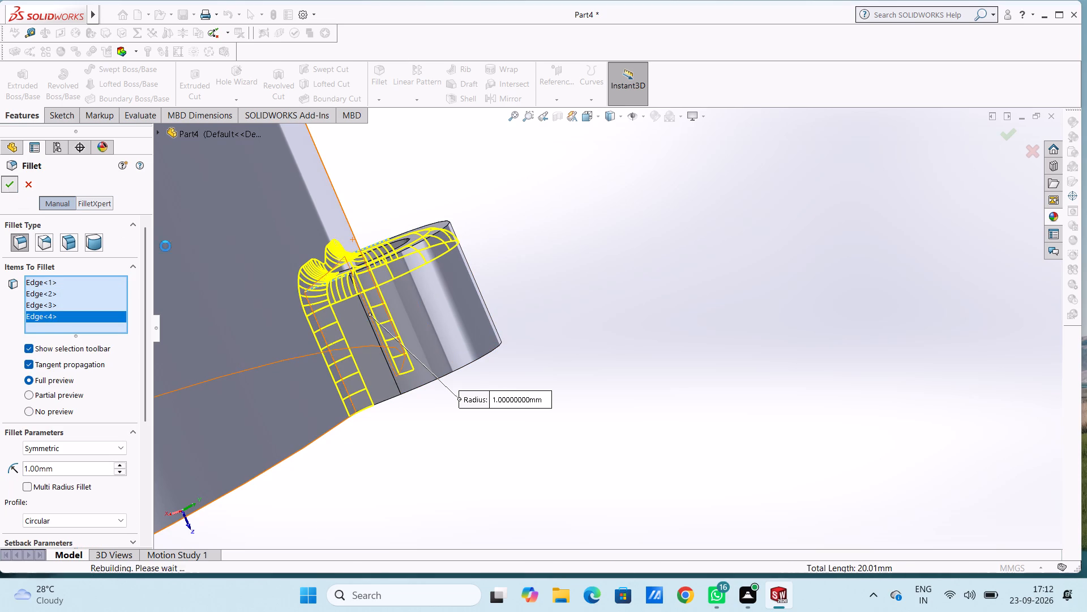
Add a 1 mm fillet to the bottom rim lug's rear and side edges at the cup wall and its outer rear edge.
{"action": "scroll", "coordinate": [206, 262], "scroll_direction": "up", "scroll_amount": 9}
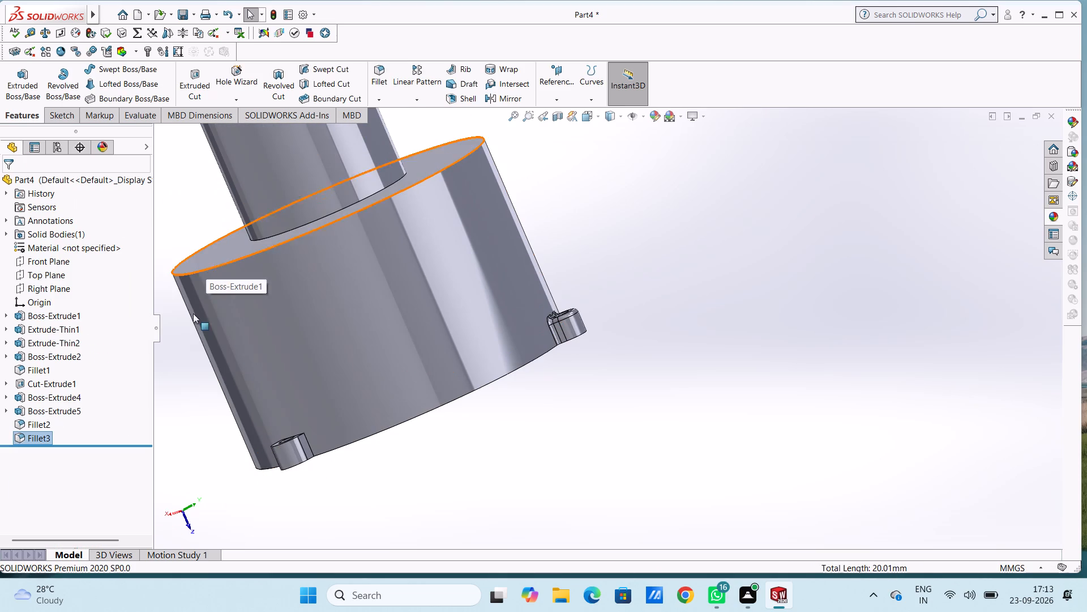
{"action": "middle_click_drag", "start_coordinate": [205, 367], "coordinate": [238, 366]}
{"action": "scroll", "coordinate": [301, 467], "scroll_direction": "down", "scroll_amount": 6}
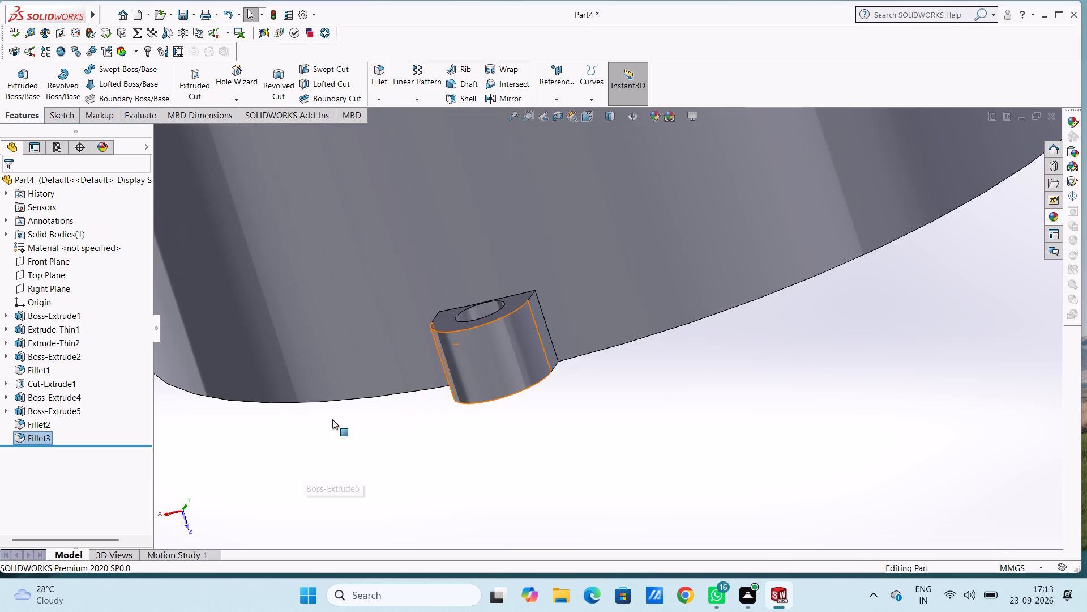
{"action": "scroll", "coordinate": [574, 378], "scroll_direction": "down", "scroll_amount": 3}
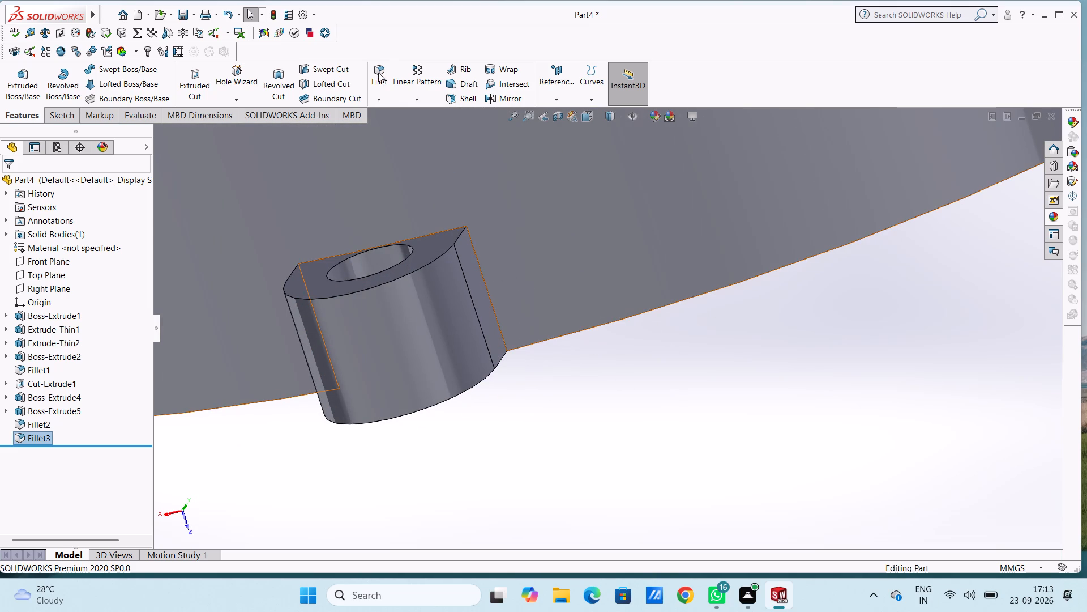
{"action": "left_click", "coordinate": [378, 73]}
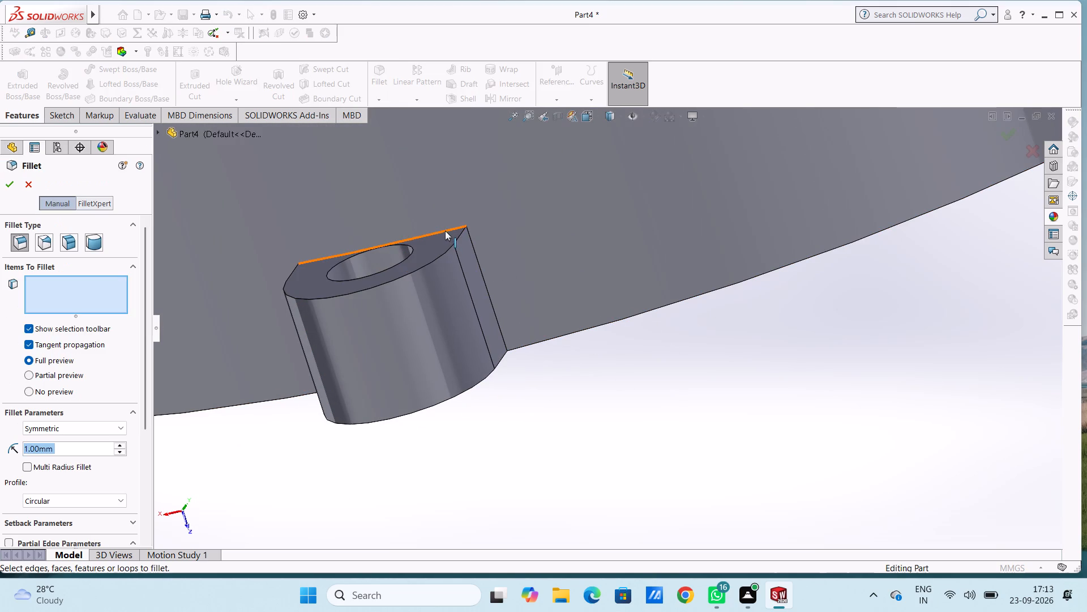
{"action": "left_click", "coordinate": [445, 231]}
{"action": "left_click", "coordinate": [476, 260]}
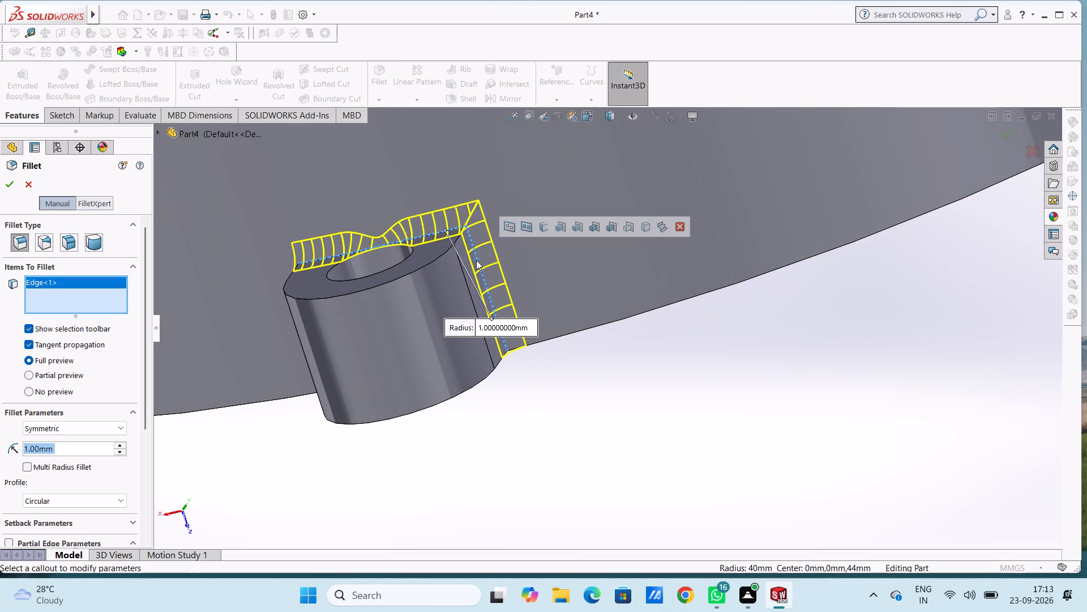
{"action": "left_click", "coordinate": [429, 263]}
{"action": "middle_click_drag", "start_coordinate": [345, 314], "coordinate": [368, 286]}
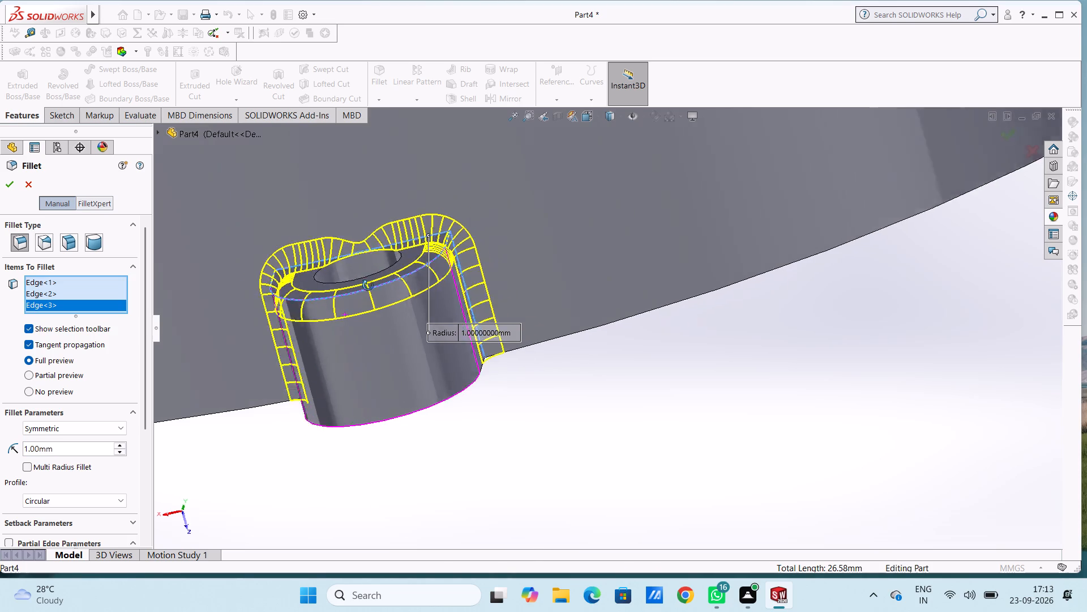
{"action": "middle_click_drag", "start_coordinate": [368, 286], "coordinate": [370, 278]}
{"action": "left_click", "coordinate": [12, 185]}
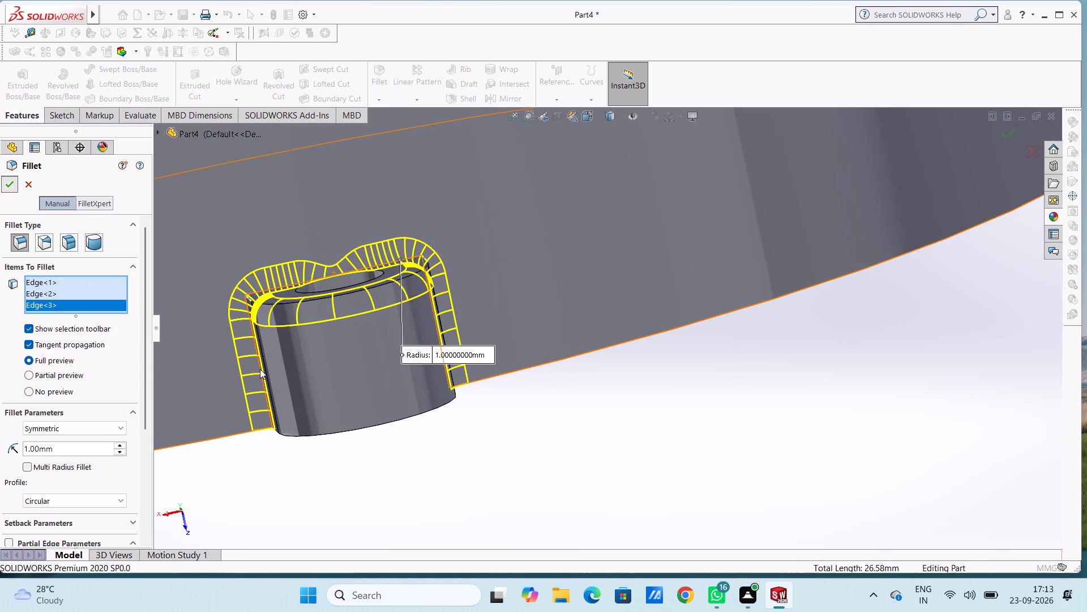
Add a 3 mm fillet to the outer circular edge of the cup's closed end, around the base of the rear tube.
{"action": "key", "text": "ctrl+7"}
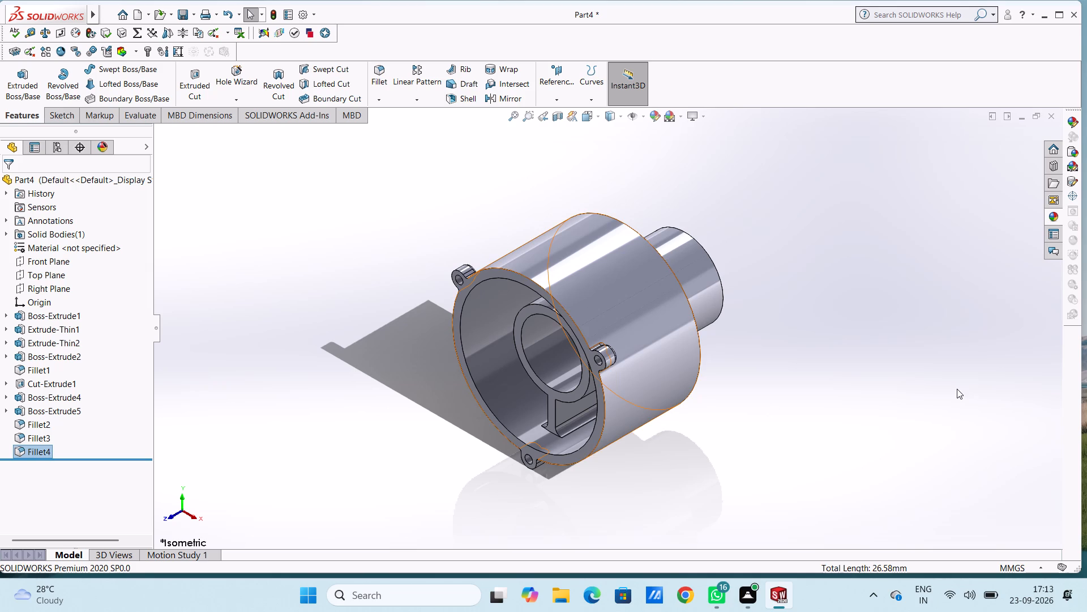
{"action": "middle_click_drag", "start_coordinate": [761, 373], "coordinate": [723, 419]}
{"action": "scroll", "coordinate": [720, 402], "scroll_direction": "down", "scroll_amount": 1}
{"action": "scroll", "coordinate": [649, 327], "scroll_direction": "down", "scroll_amount": 5}
{"action": "middle_click_drag", "start_coordinate": [515, 224], "coordinate": [508, 238]}
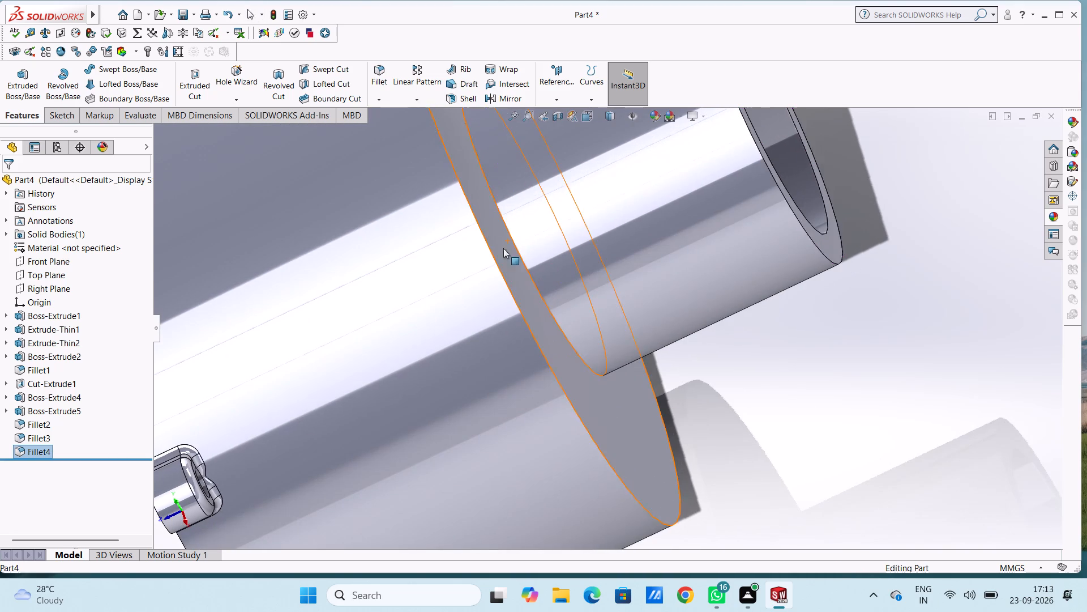
{"action": "left_click", "coordinate": [376, 74]}
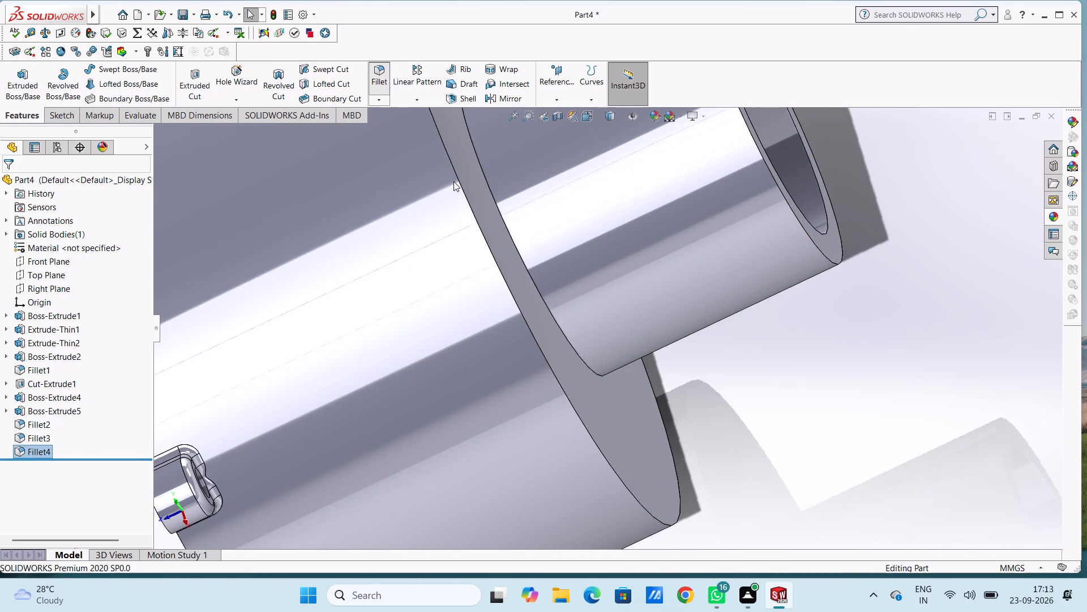
{"action": "left_click", "coordinate": [460, 185]}
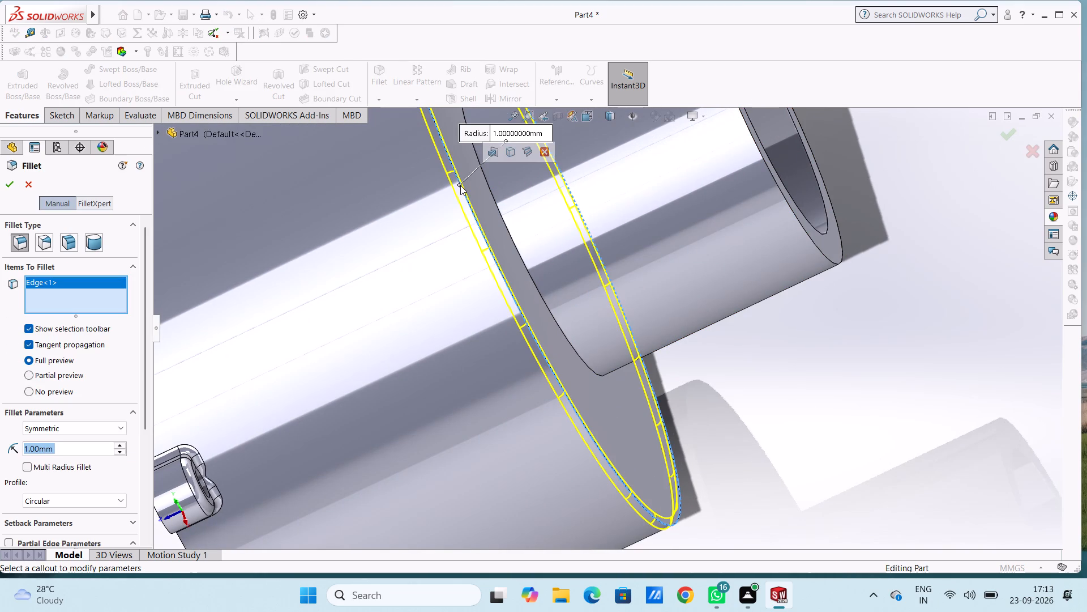
{"action": "key", "text": "2"}
{"action": "key", "text": "Return"}
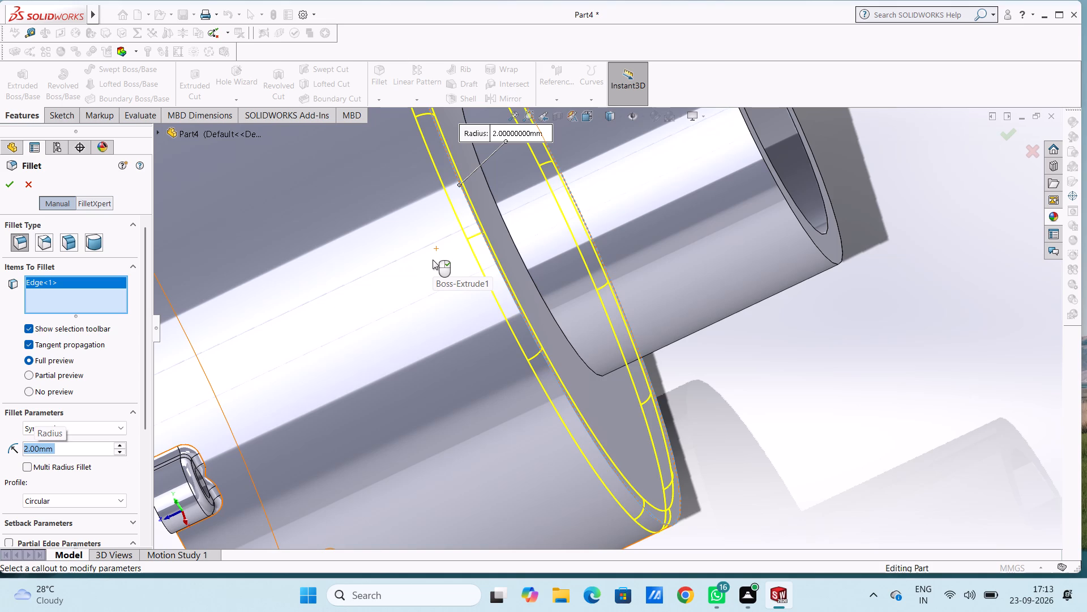
{"action": "key", "text": "3"}
{"action": "key", "text": "Return"}
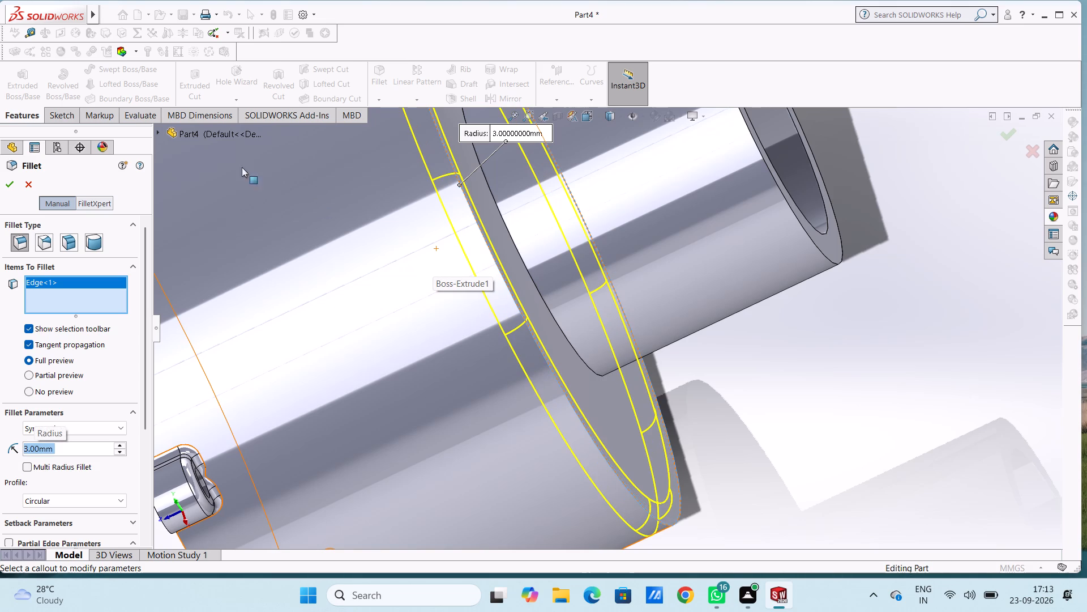
{"action": "left_click", "coordinate": [11, 185]}
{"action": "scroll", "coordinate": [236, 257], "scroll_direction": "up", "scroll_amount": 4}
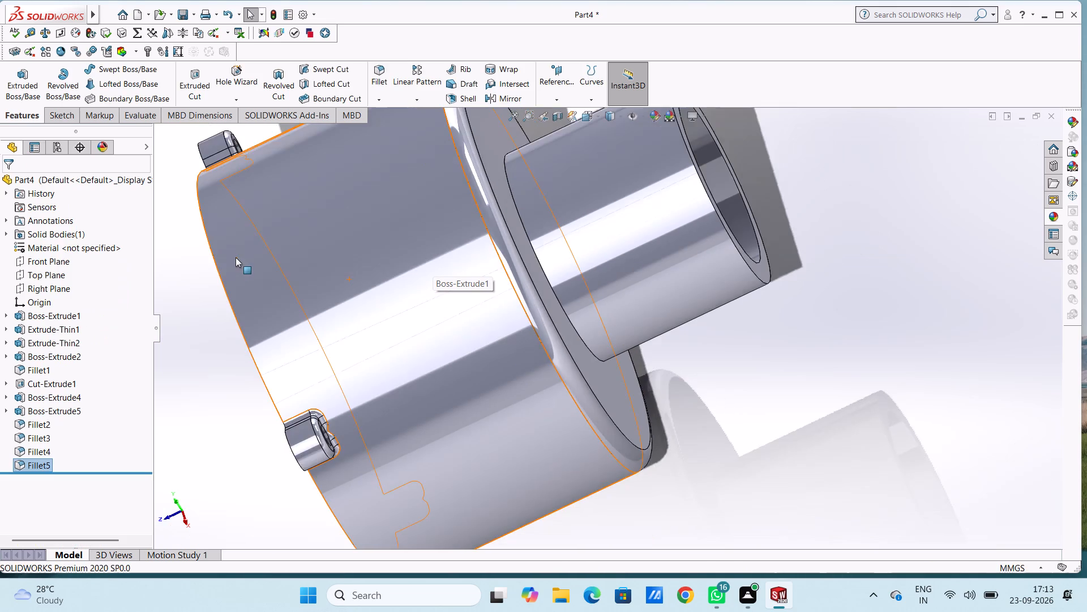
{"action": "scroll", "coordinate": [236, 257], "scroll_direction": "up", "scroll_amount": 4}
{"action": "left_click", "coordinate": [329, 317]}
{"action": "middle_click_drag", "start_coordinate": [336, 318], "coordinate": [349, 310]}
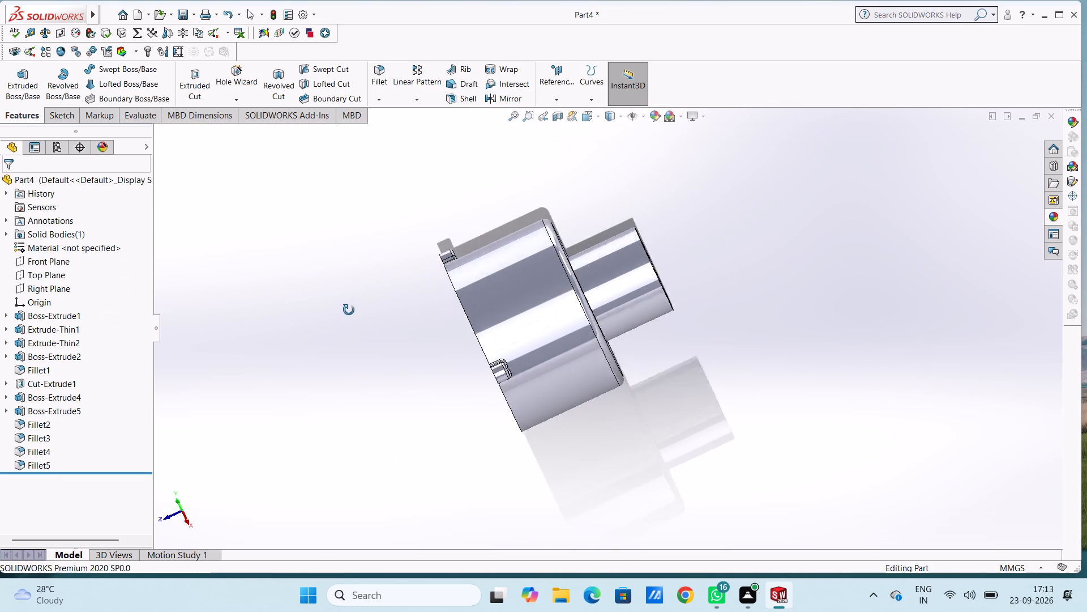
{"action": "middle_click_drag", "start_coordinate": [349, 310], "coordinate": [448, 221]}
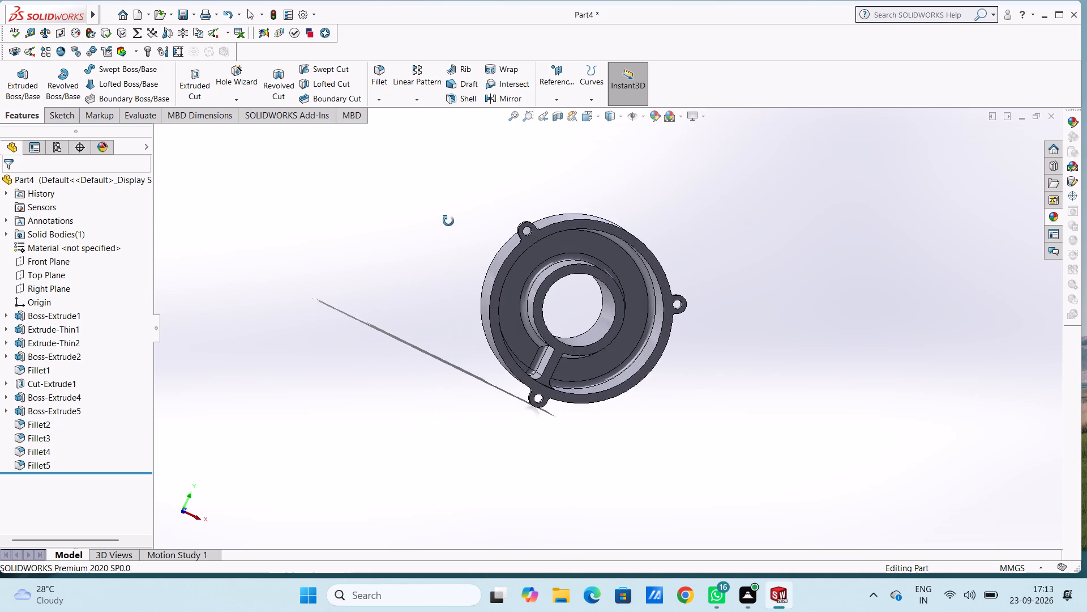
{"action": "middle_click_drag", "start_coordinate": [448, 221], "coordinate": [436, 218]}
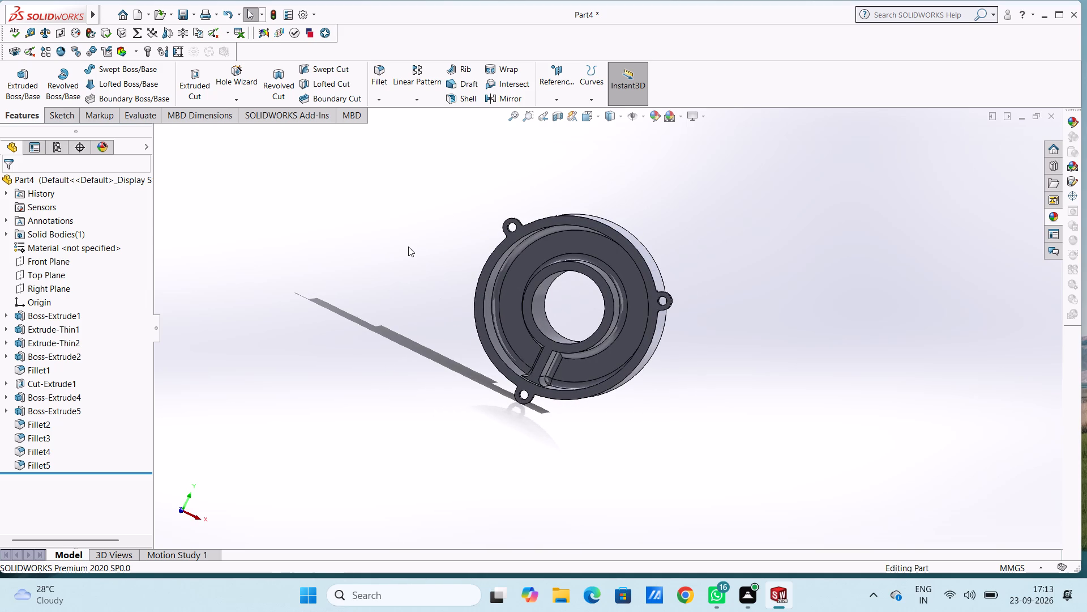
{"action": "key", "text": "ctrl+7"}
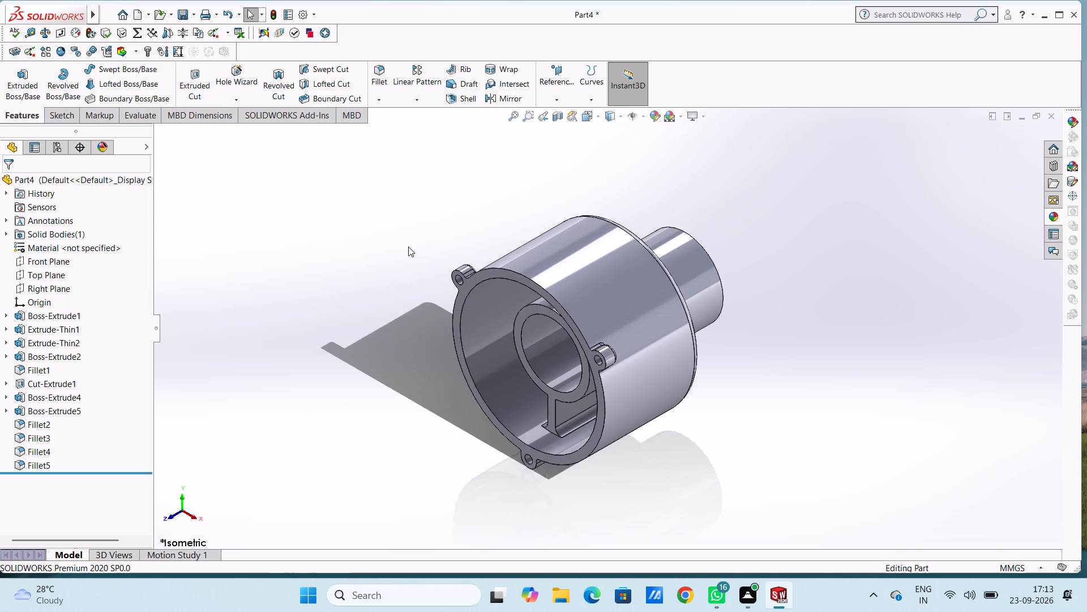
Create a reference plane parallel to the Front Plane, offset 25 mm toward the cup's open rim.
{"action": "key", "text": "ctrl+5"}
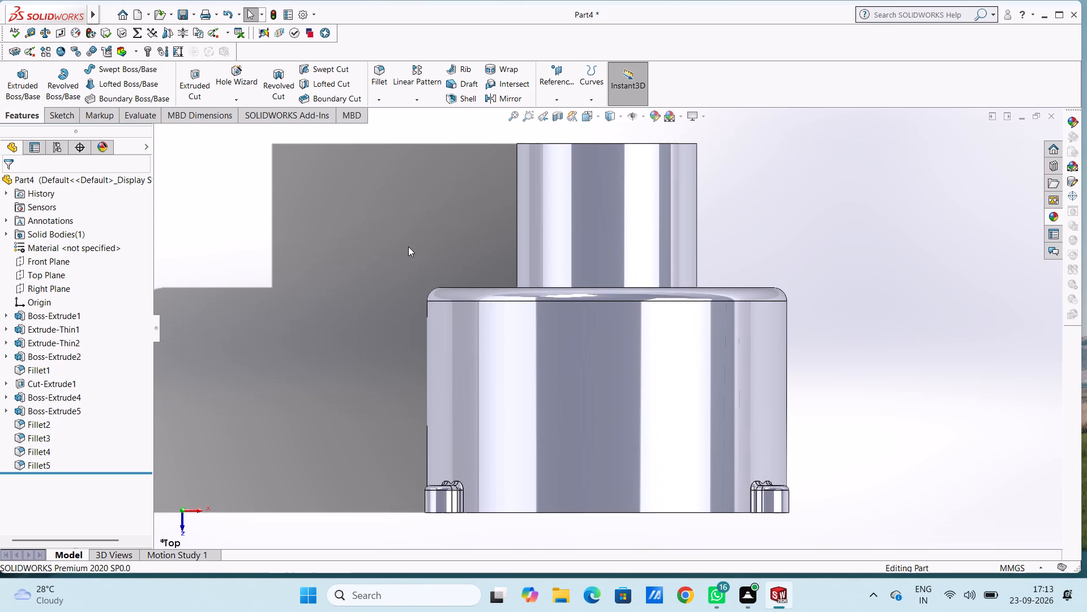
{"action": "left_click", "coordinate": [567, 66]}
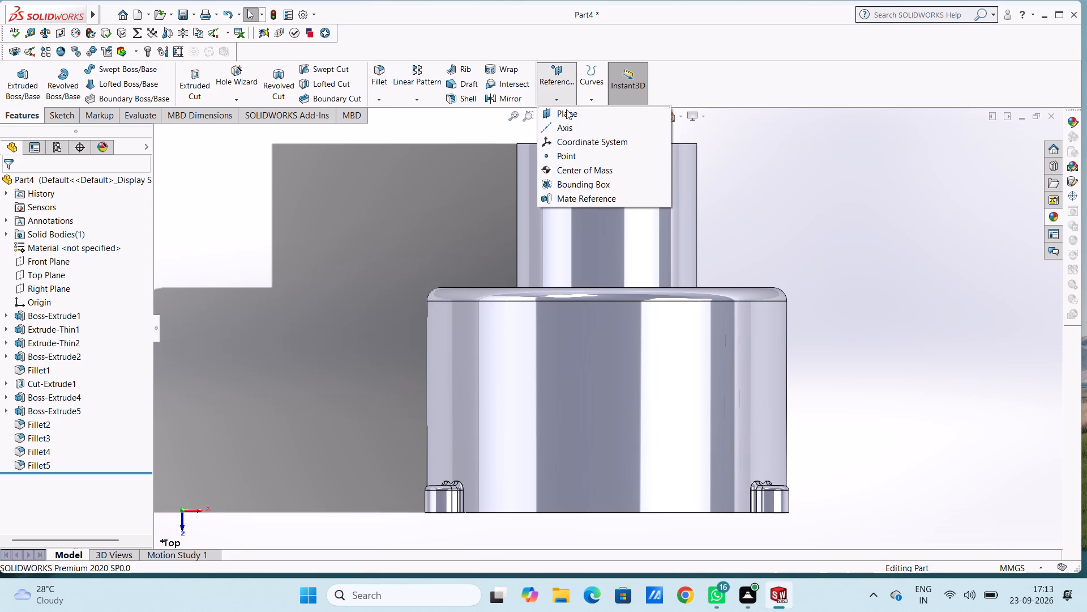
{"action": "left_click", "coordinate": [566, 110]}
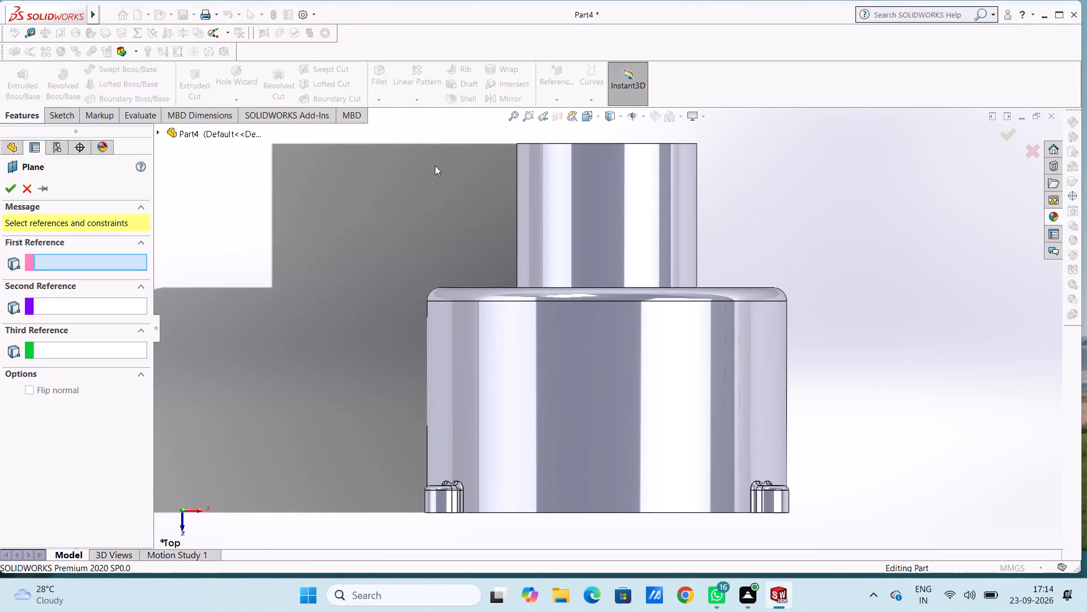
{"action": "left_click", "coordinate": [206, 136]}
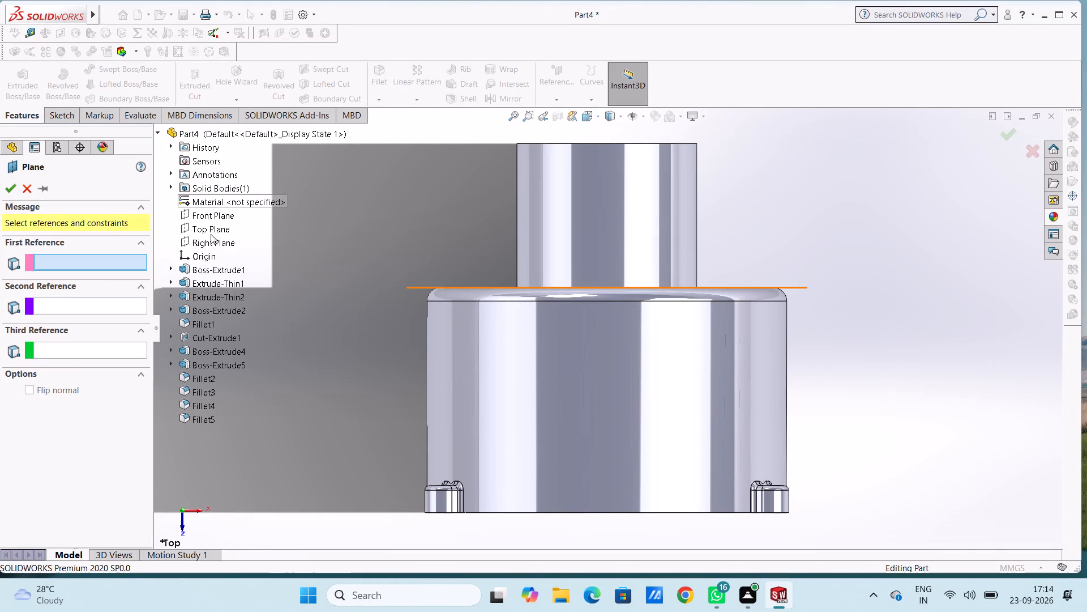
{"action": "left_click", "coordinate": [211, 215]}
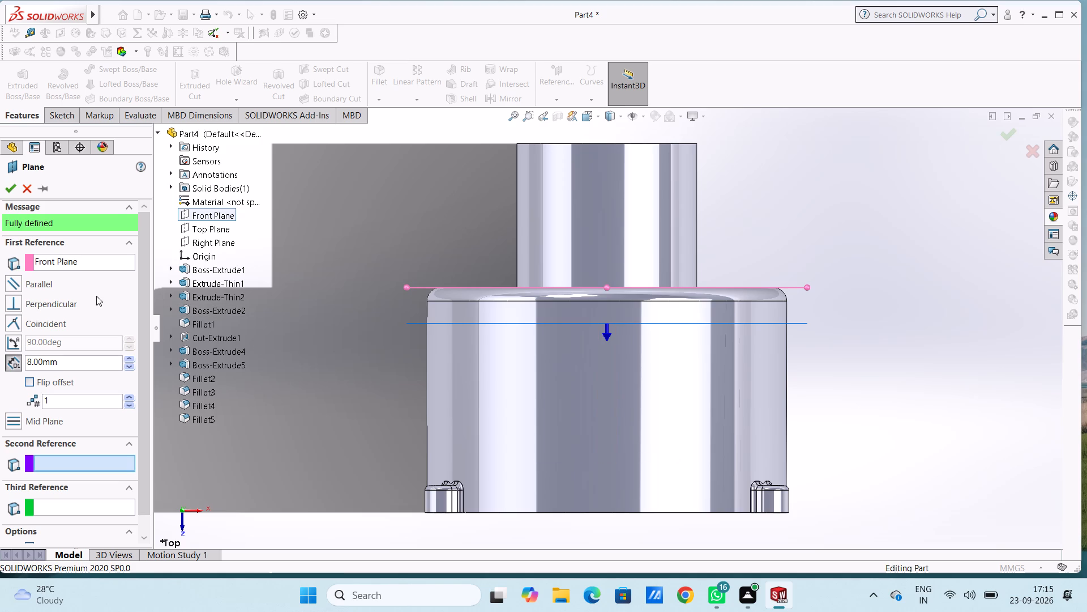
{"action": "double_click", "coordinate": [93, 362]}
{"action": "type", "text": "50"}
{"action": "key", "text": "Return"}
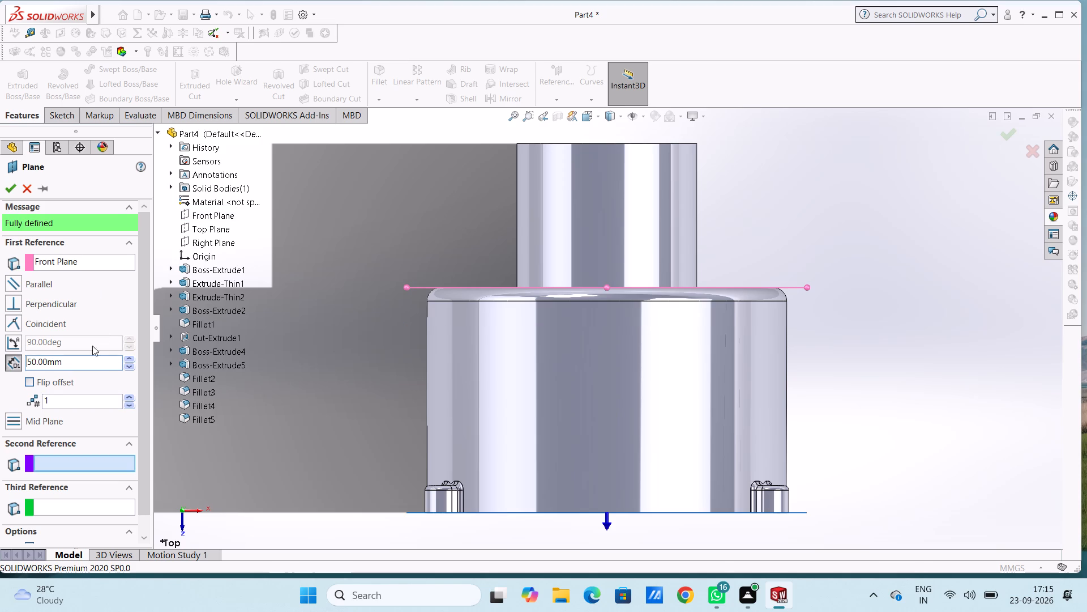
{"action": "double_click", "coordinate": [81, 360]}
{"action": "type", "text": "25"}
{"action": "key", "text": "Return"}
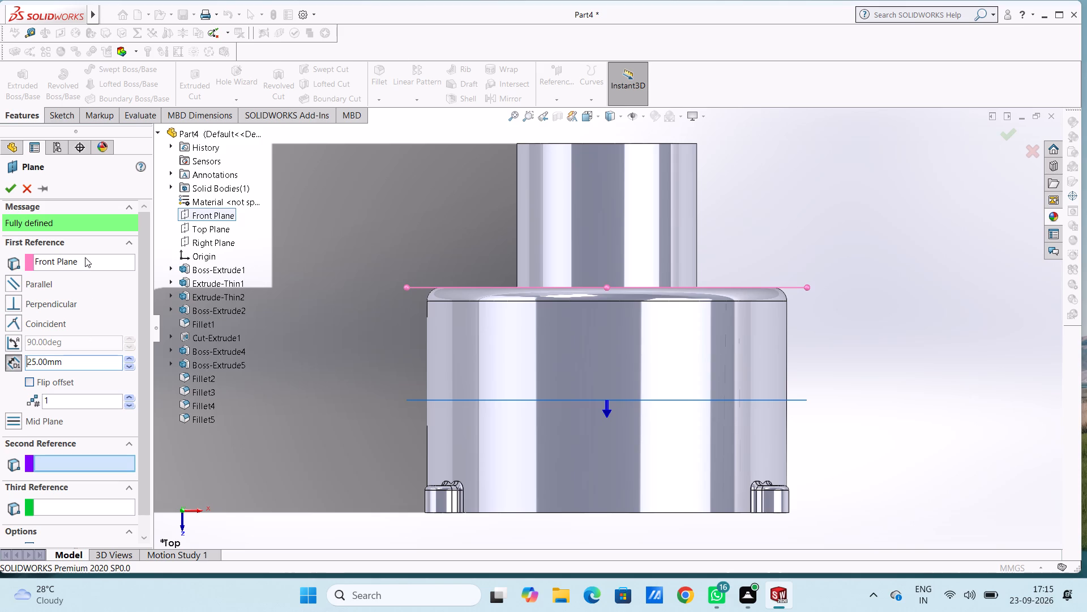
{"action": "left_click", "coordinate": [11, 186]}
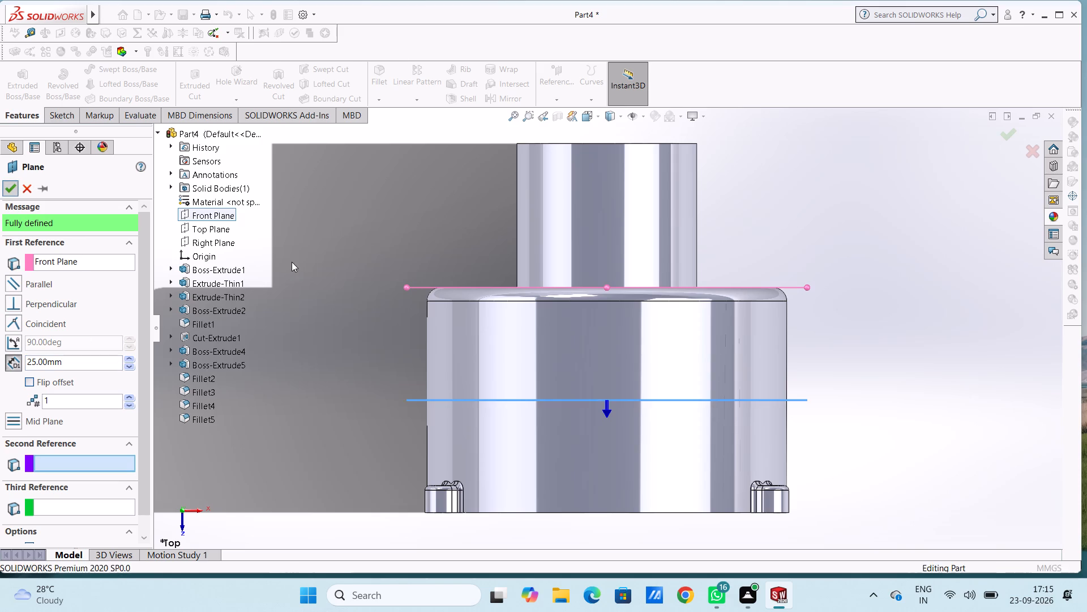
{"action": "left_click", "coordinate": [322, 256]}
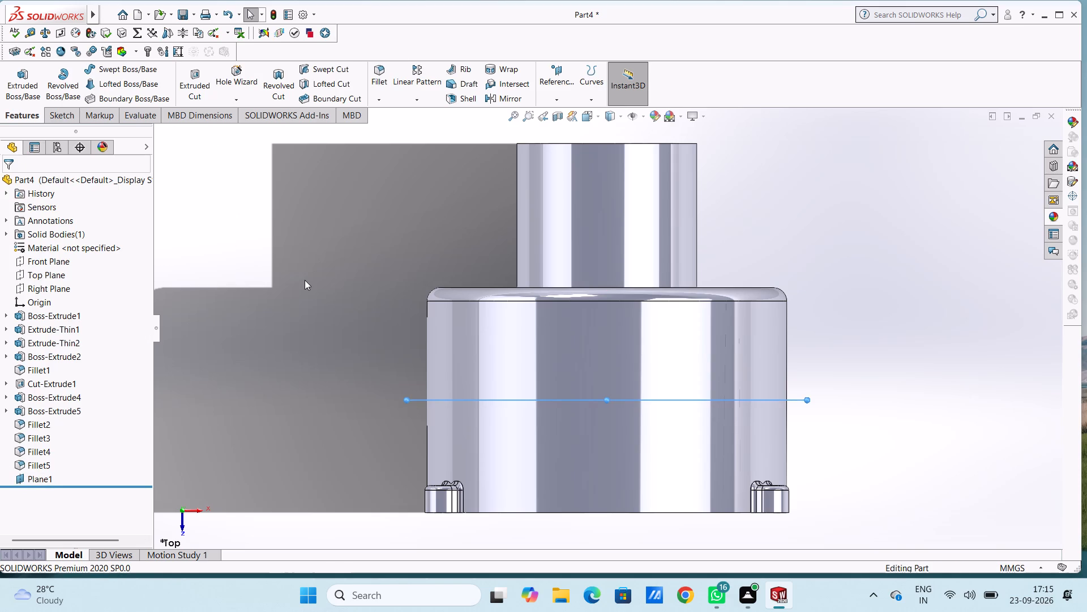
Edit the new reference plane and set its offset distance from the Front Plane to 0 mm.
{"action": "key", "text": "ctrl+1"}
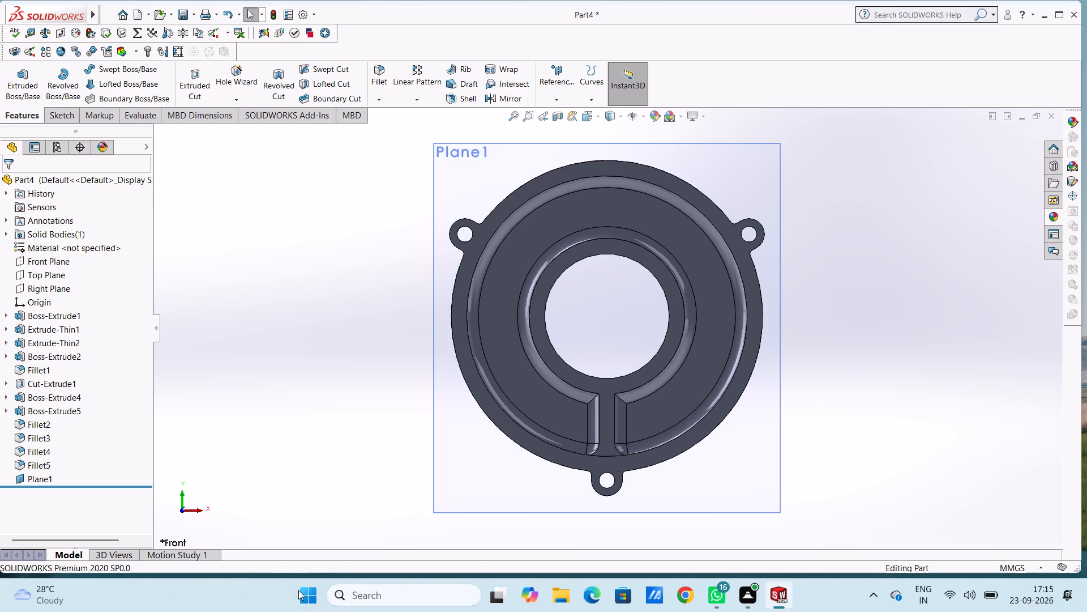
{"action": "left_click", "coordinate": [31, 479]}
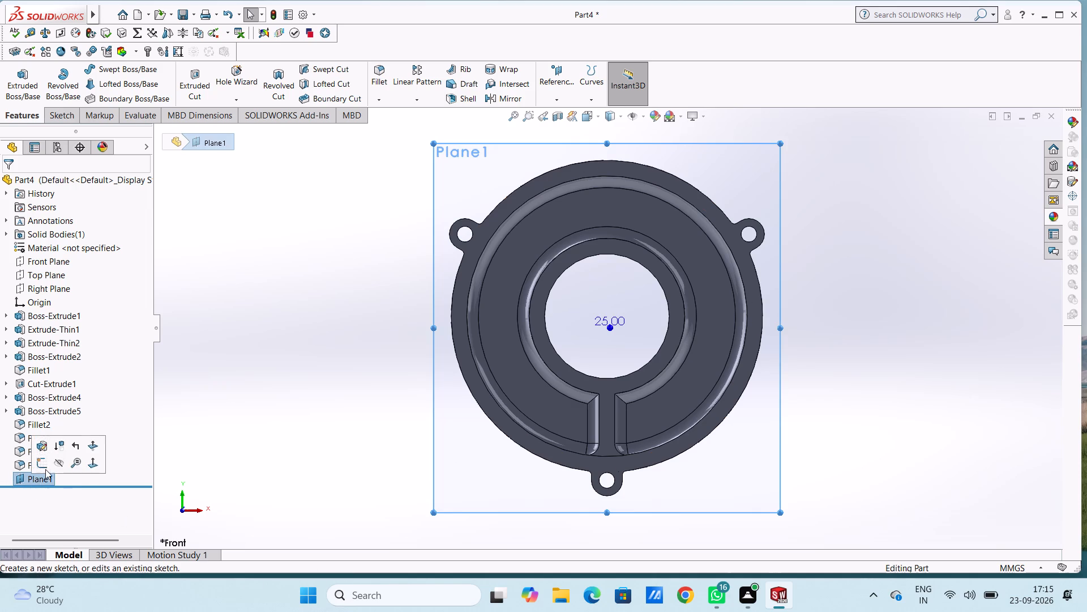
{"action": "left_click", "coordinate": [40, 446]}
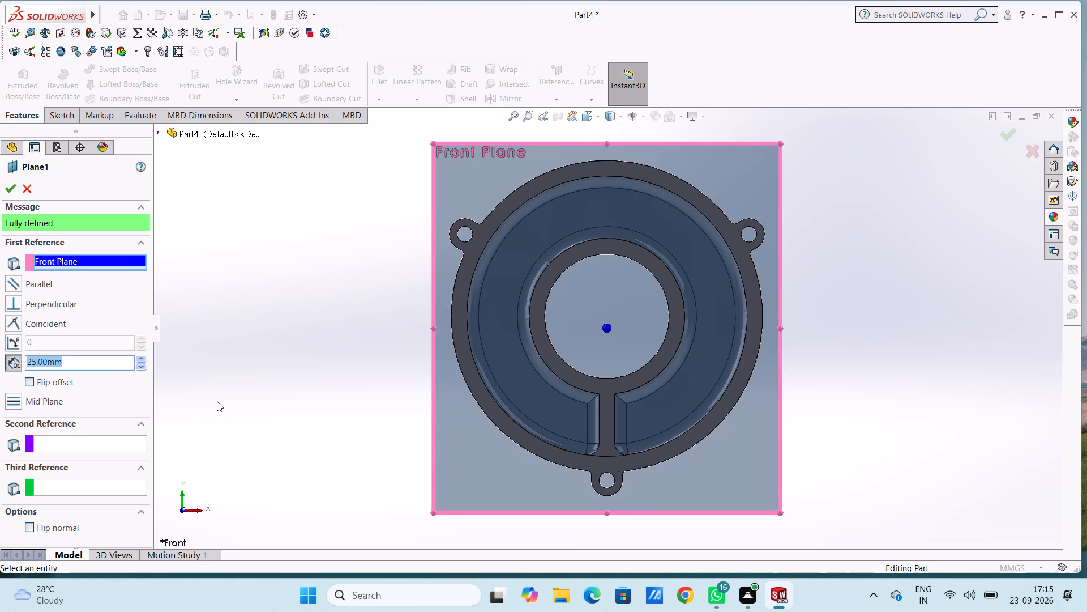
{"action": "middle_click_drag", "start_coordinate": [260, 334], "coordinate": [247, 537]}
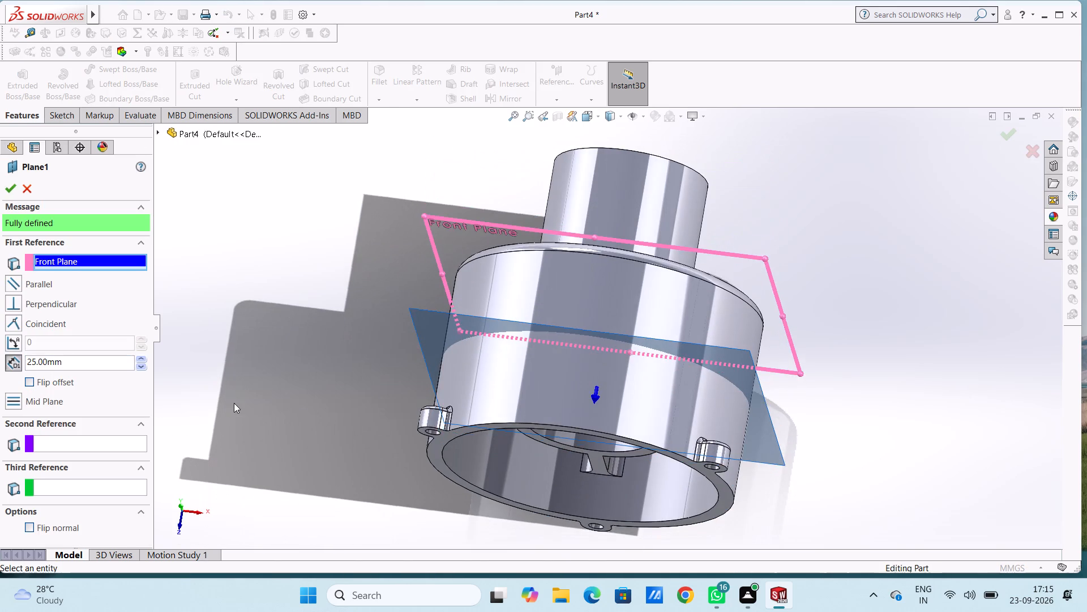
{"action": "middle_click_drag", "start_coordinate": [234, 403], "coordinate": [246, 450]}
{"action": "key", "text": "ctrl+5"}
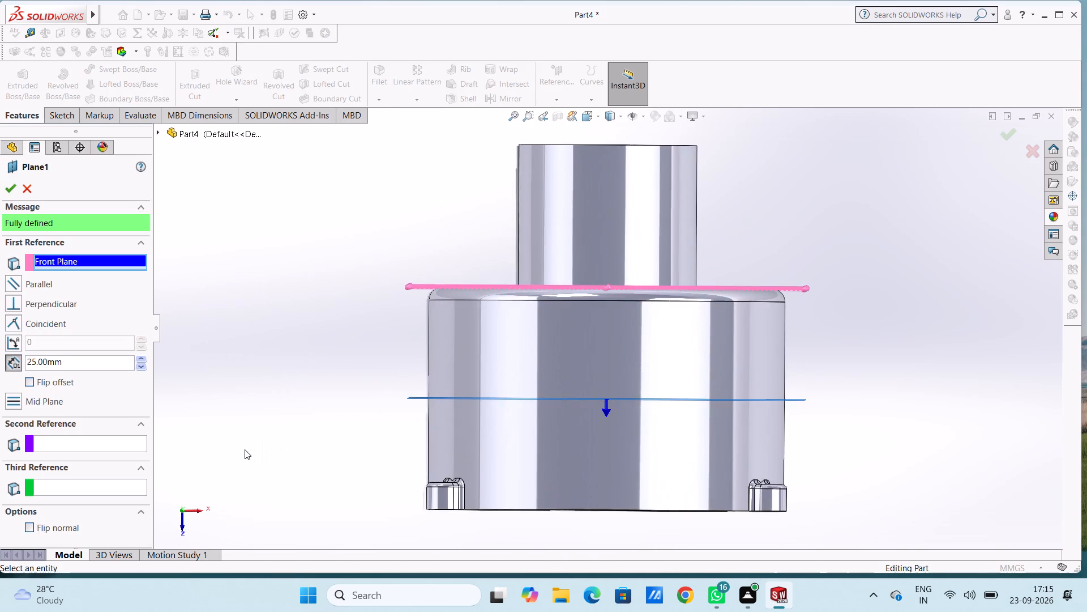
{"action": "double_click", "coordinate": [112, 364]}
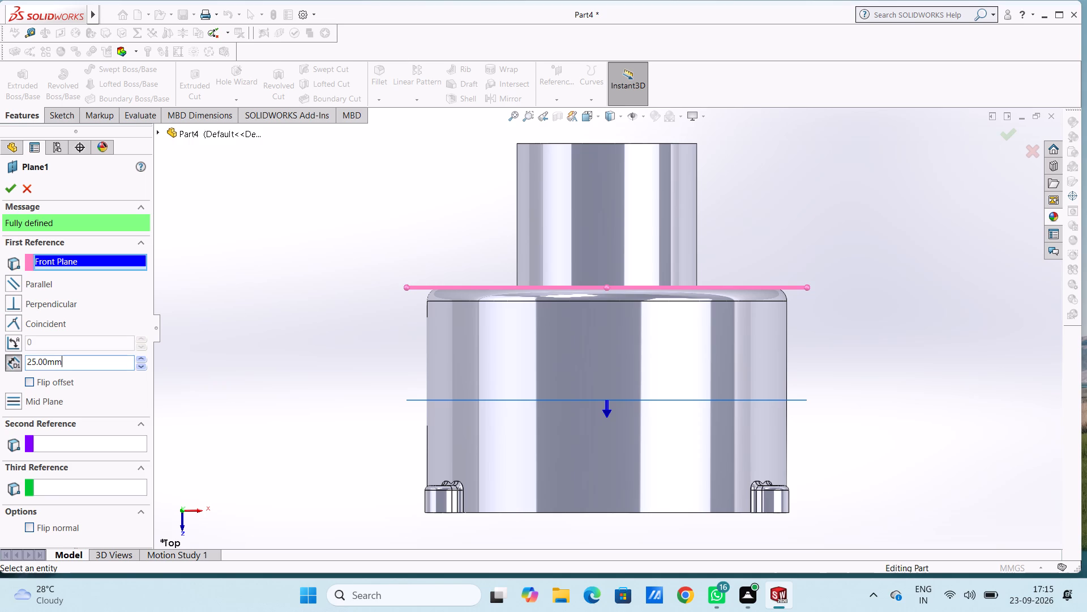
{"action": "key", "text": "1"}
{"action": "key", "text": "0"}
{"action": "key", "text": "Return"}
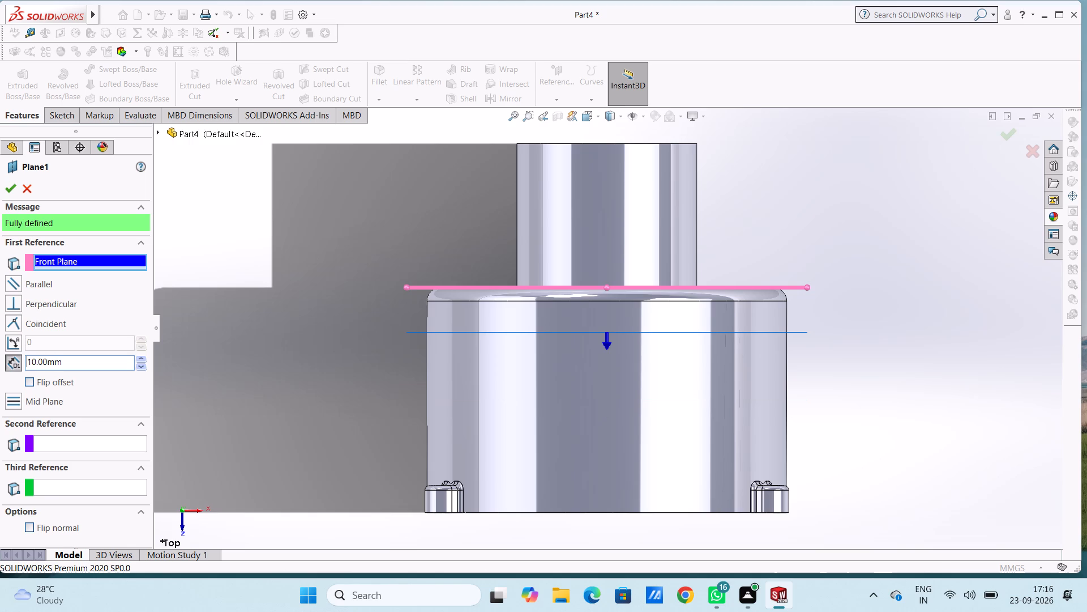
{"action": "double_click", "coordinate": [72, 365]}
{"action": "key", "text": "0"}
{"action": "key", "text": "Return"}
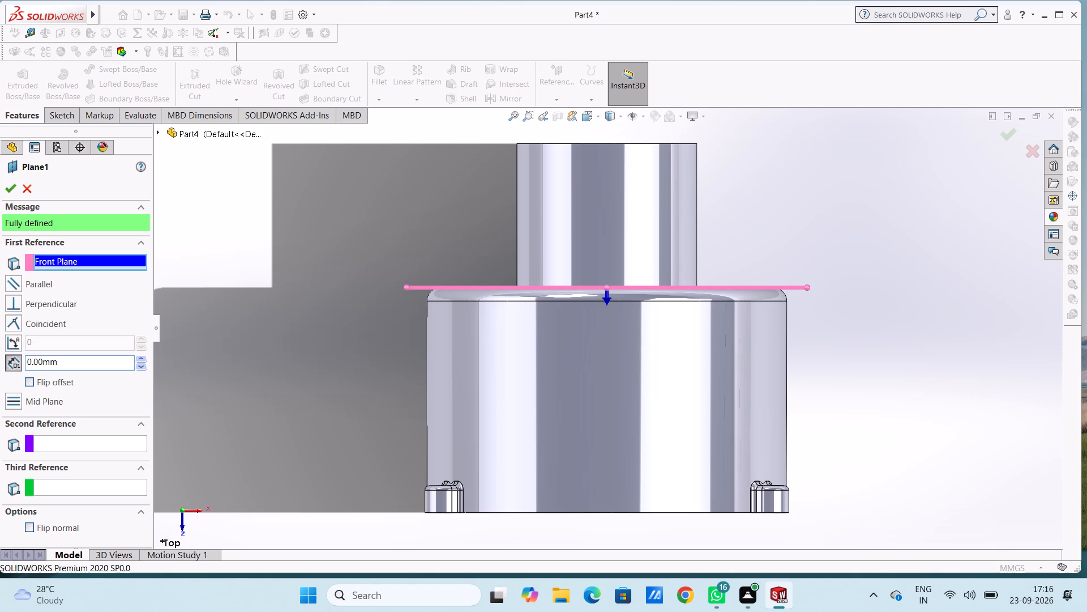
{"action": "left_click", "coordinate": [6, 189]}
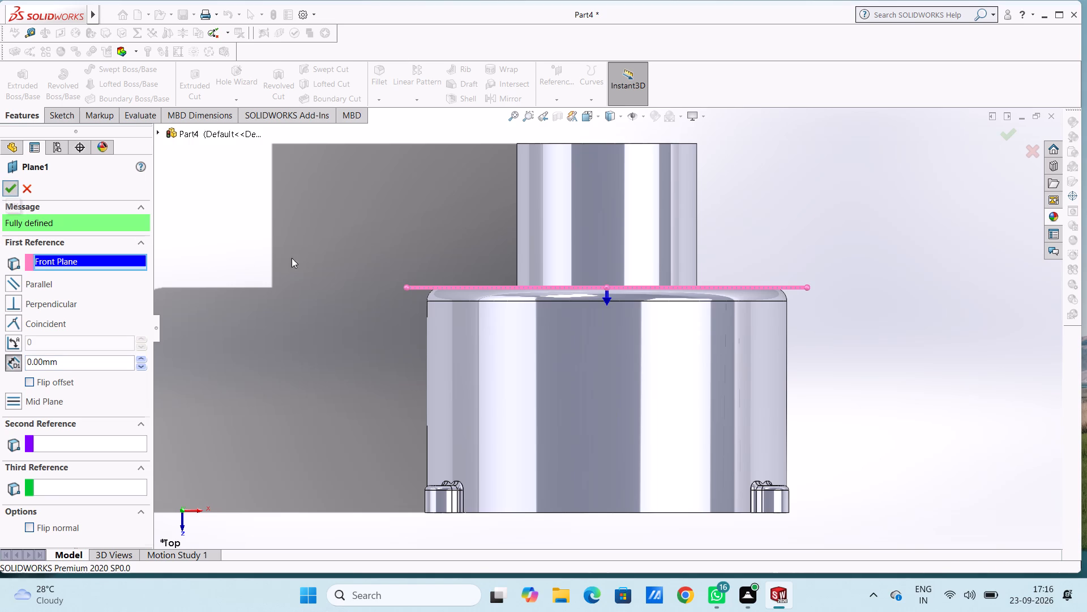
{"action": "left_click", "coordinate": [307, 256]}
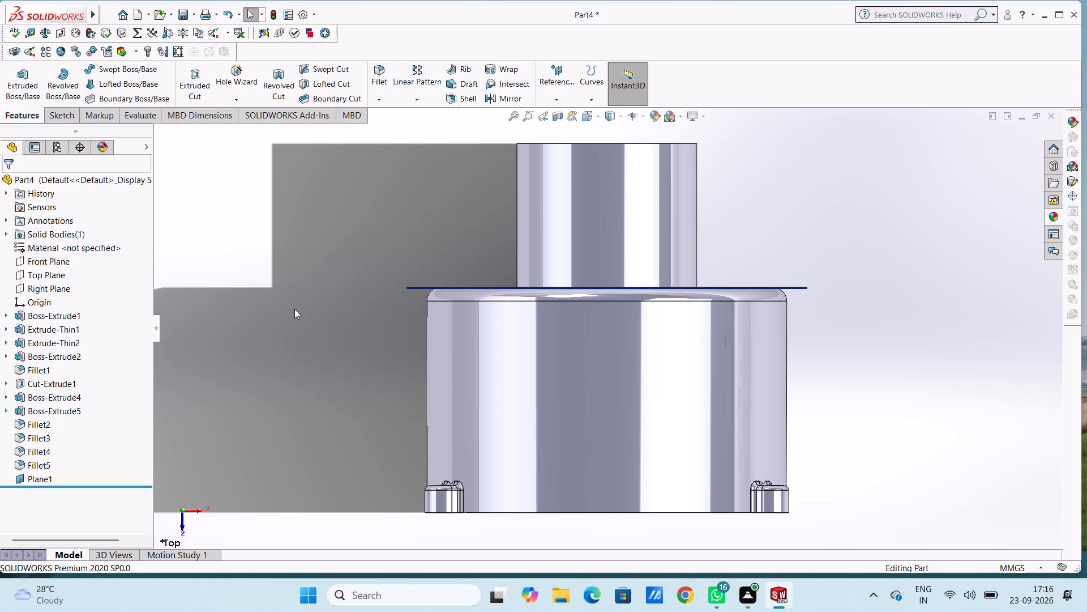
Undo the plane's offset edit, the reference plane itself, the 3 mm closed-end fillet and the bottom rim lug's fillet.
{"action": "scroll", "coordinate": [294, 308], "scroll_direction": "up", "scroll_amount": 1}
{"action": "middle_click_drag", "start_coordinate": [296, 294], "coordinate": [293, 222]}
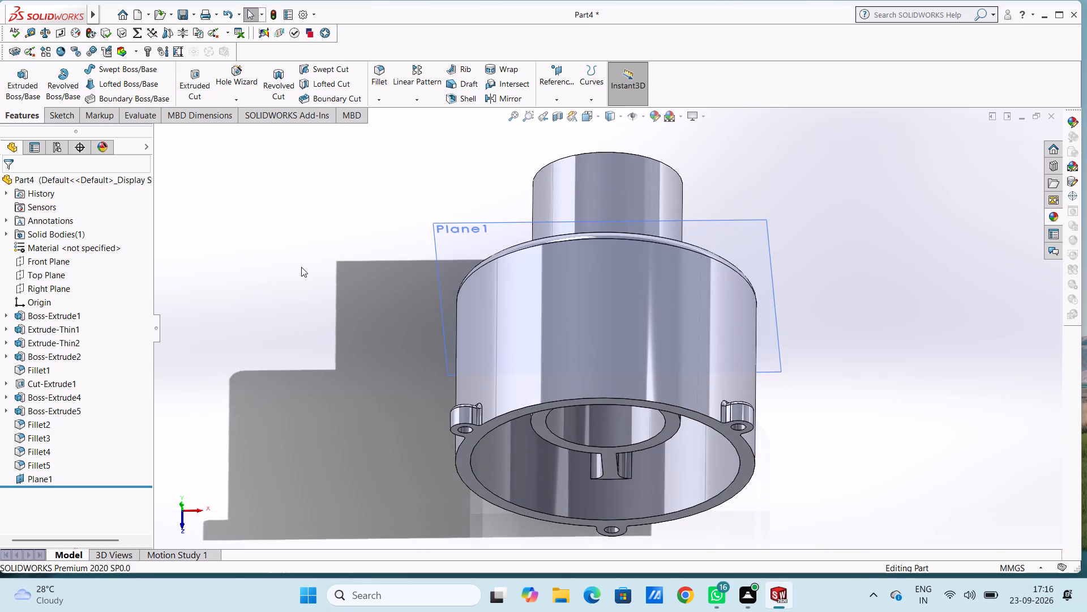
{"action": "key", "text": "ctrl+z"}
{"action": "key", "text": "ctrl+z"}
{"action": "key", "text": "ctrl+z"}
{"action": "key", "text": "ctrl+z"}
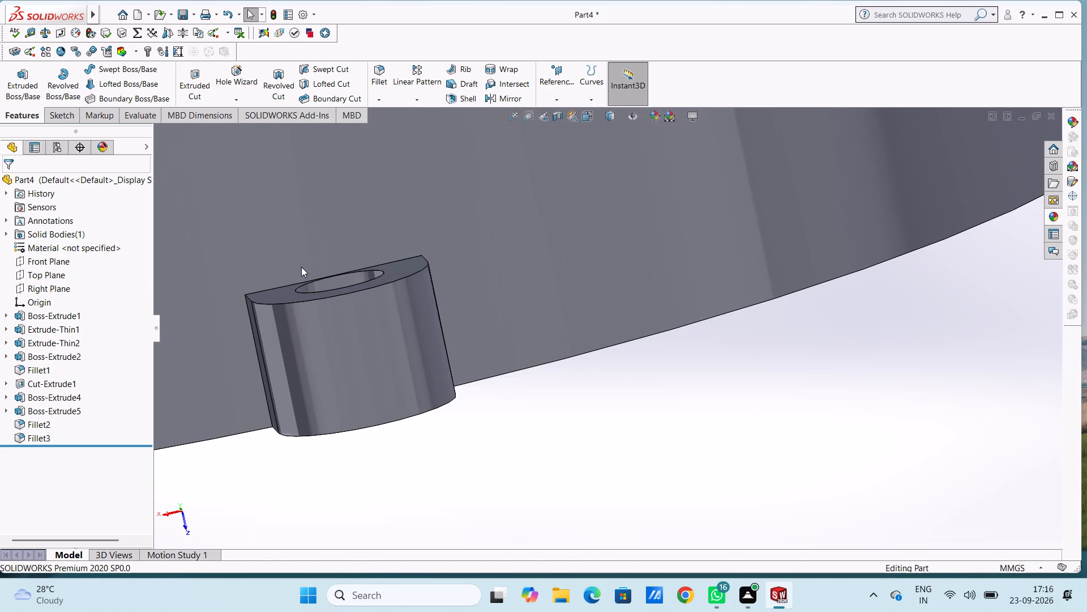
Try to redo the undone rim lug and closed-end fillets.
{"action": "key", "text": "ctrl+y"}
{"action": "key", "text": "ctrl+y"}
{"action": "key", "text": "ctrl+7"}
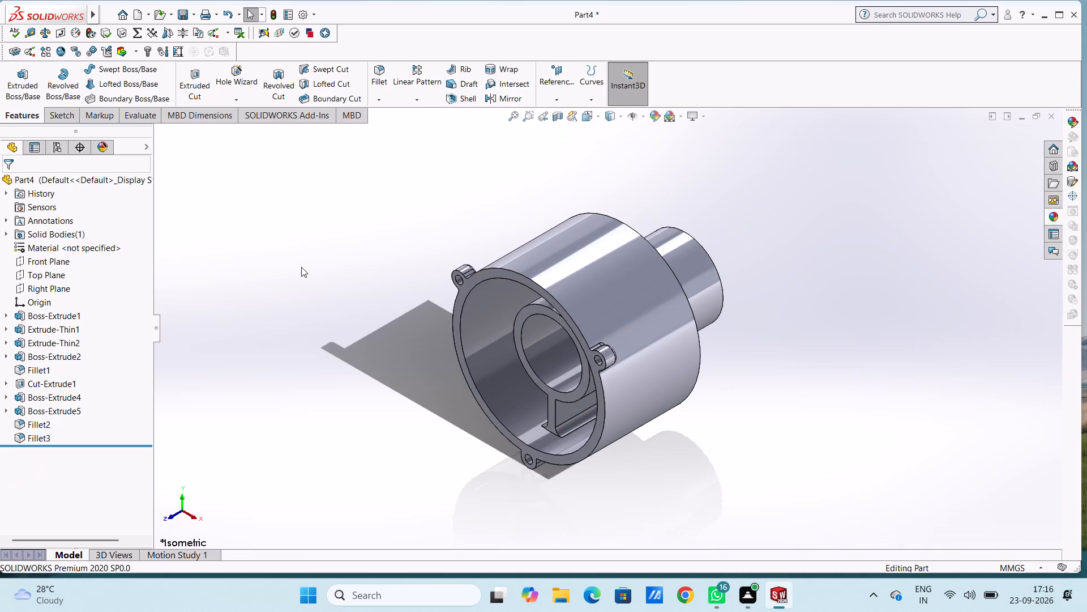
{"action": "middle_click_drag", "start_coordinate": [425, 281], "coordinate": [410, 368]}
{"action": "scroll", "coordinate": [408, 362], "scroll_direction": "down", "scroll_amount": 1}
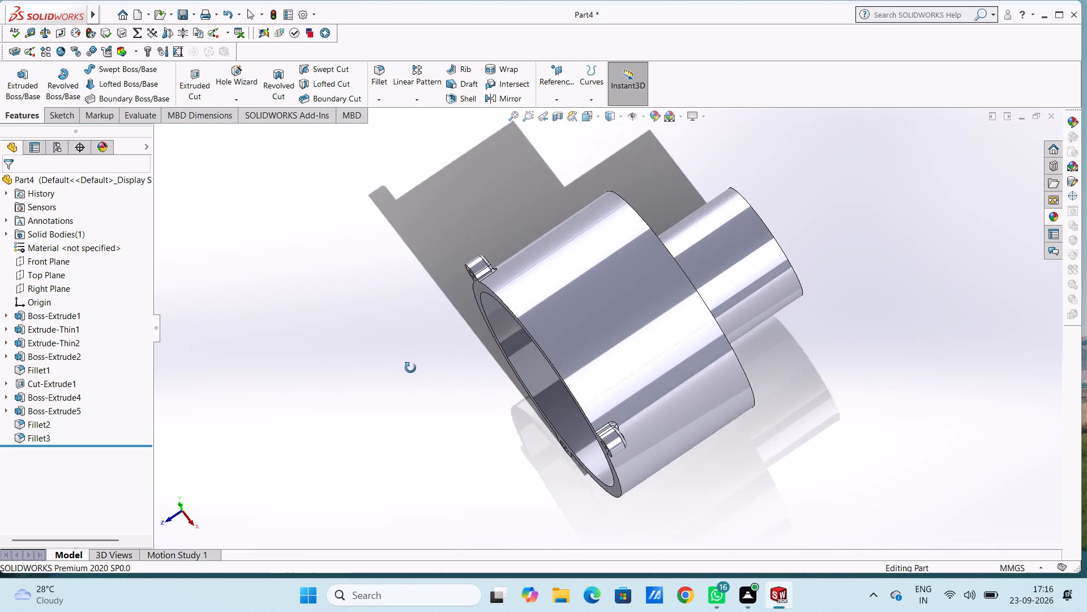
Fillet the bottom rim lug with a 1 mm radius along its three edges meeting the cup wall and its curved rear outer edge.
{"action": "middle_click_drag", "start_coordinate": [410, 368], "coordinate": [473, 362]}
{"action": "middle_click_drag", "start_coordinate": [514, 347], "coordinate": [521, 344]}
{"action": "middle_click_drag", "start_coordinate": [556, 329], "coordinate": [680, 292]}
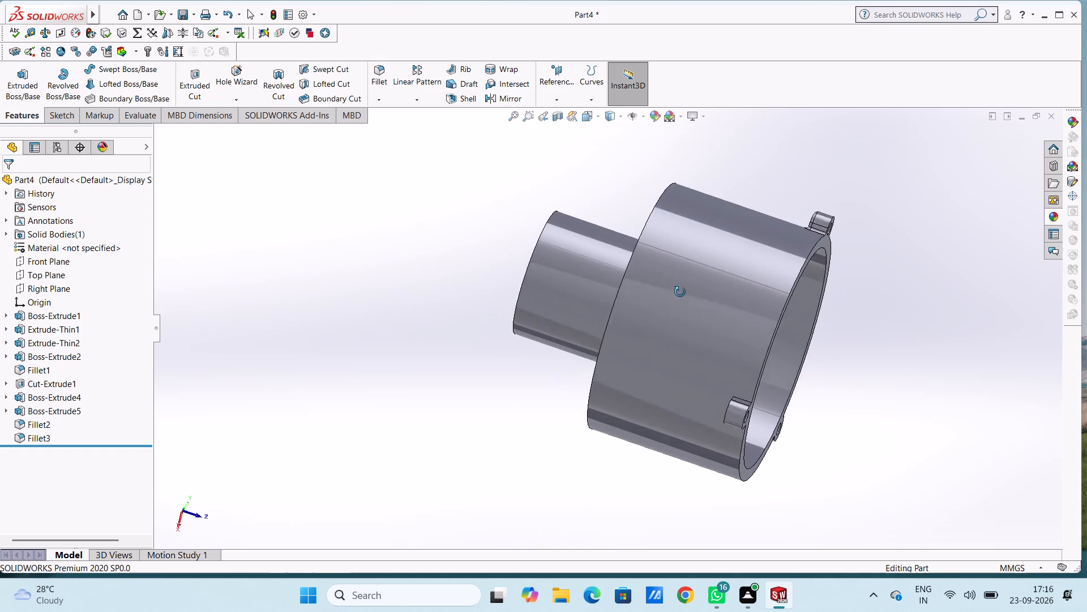
{"action": "middle_click_drag", "start_coordinate": [680, 292], "coordinate": [715, 283]}
{"action": "scroll", "coordinate": [807, 416], "scroll_direction": "down", "scroll_amount": 5}
{"action": "middle_click_drag", "start_coordinate": [755, 363], "coordinate": [704, 271]}
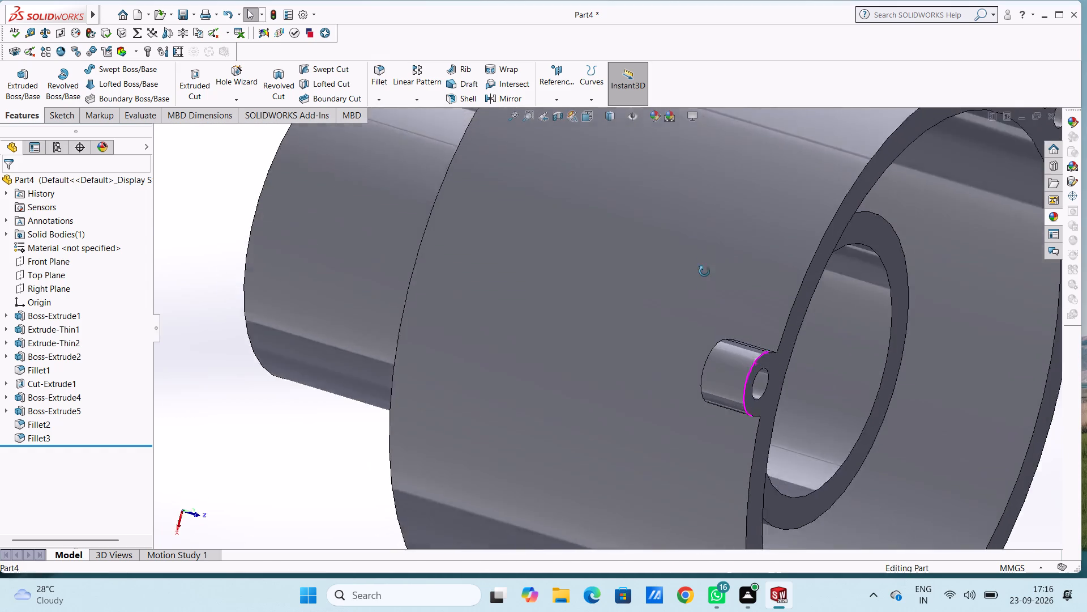
{"action": "middle_click_drag", "start_coordinate": [704, 271], "coordinate": [716, 333]}
{"action": "scroll", "coordinate": [717, 332], "scroll_direction": "up", "scroll_amount": 3}
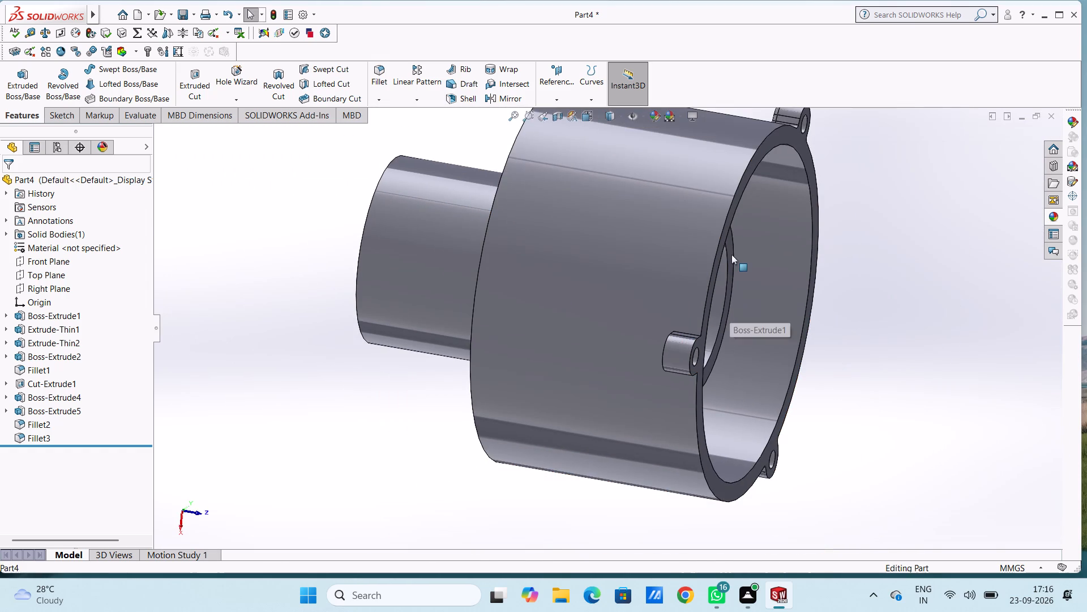
{"action": "scroll", "coordinate": [685, 421], "scroll_direction": "down", "scroll_amount": 4}
{"action": "scroll", "coordinate": [671, 352], "scroll_direction": "up", "scroll_amount": 1}
{"action": "middle_click_drag", "start_coordinate": [673, 316], "coordinate": [705, 226]}
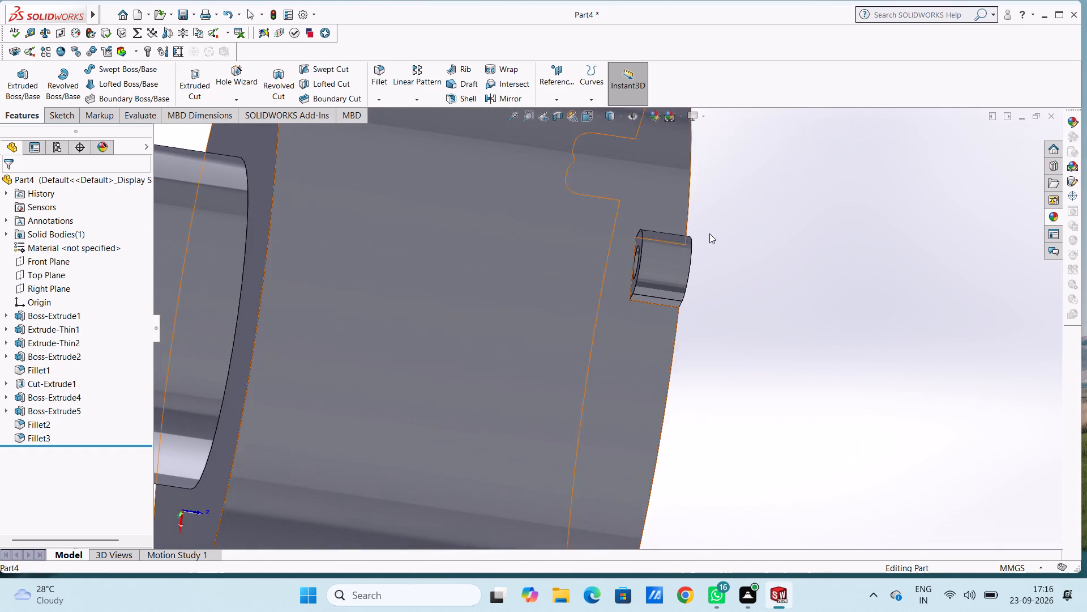
{"action": "scroll", "coordinate": [669, 316], "scroll_direction": "down", "scroll_amount": 5}
{"action": "left_click", "coordinate": [378, 67]}
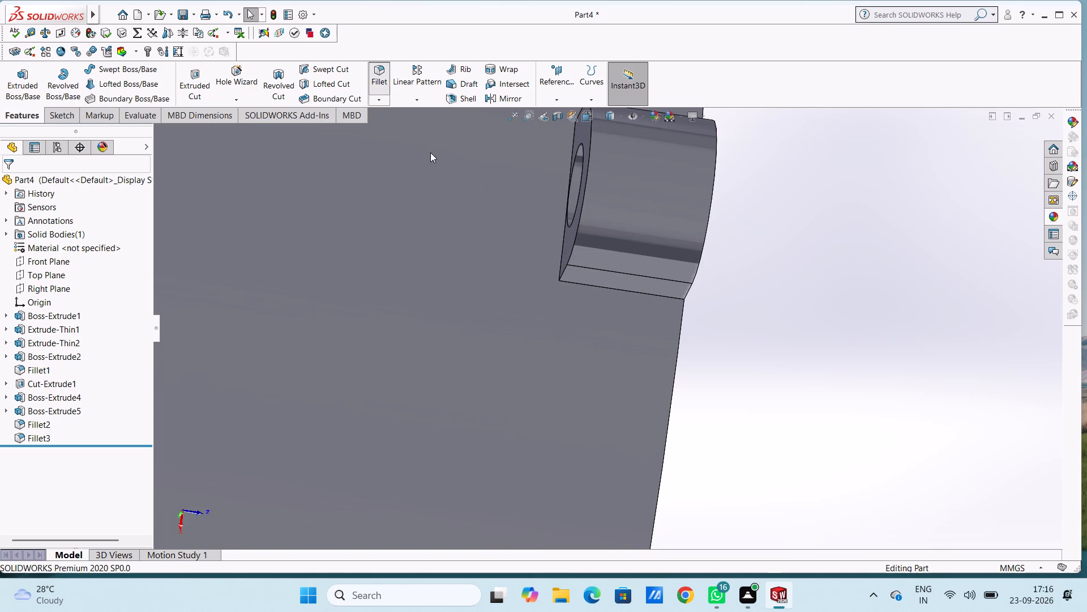
{"action": "left_click", "coordinate": [594, 285]}
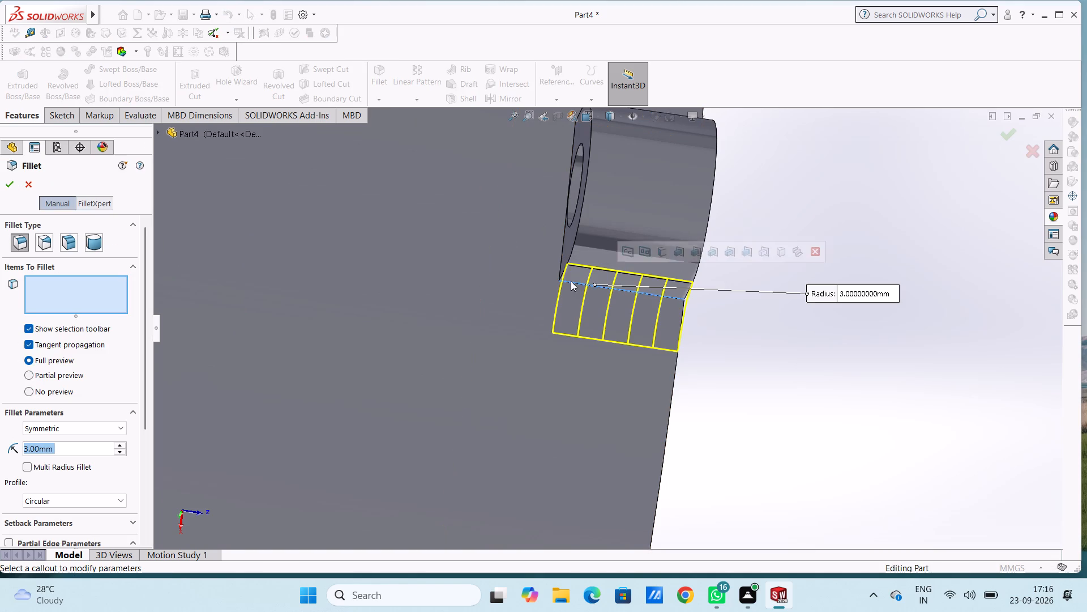
{"action": "left_click", "coordinate": [562, 256]}
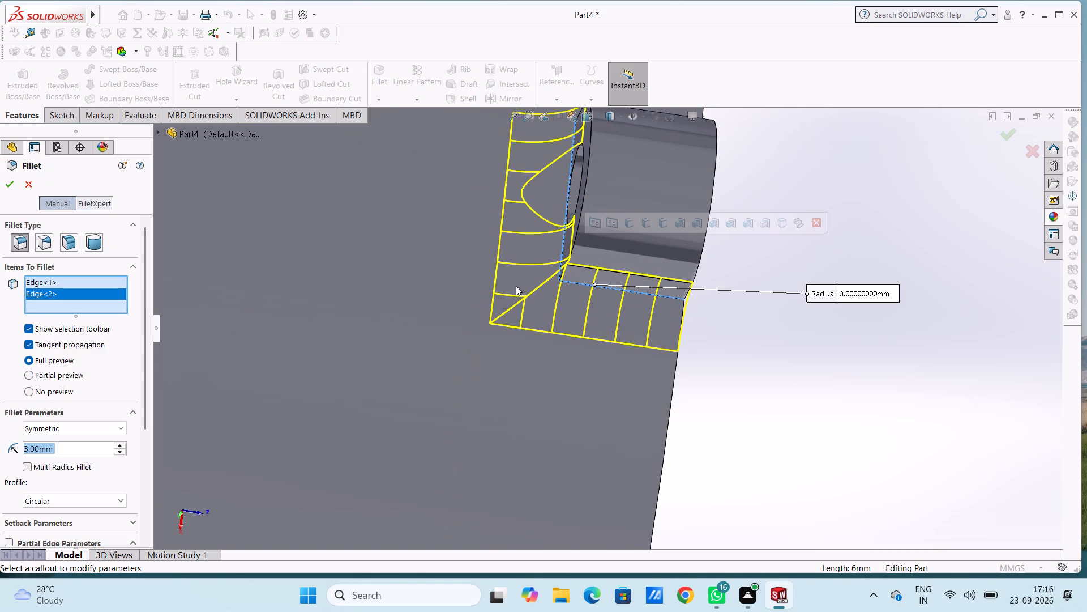
{"action": "key", "text": "1"}
{"action": "key", "text": "Return"}
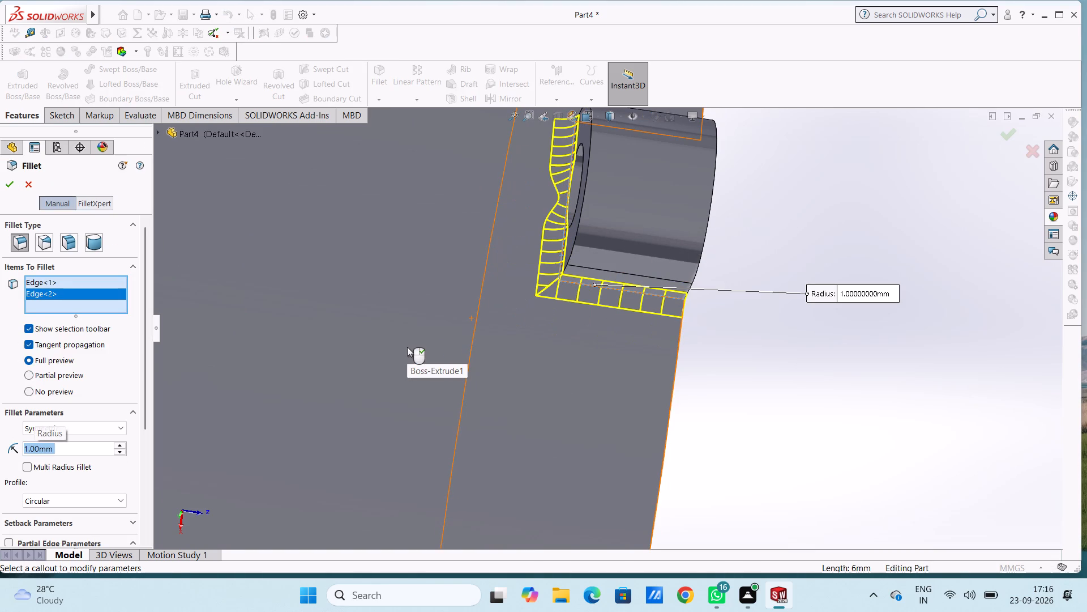
{"action": "scroll", "coordinate": [681, 170], "scroll_direction": "up", "scroll_amount": 2}
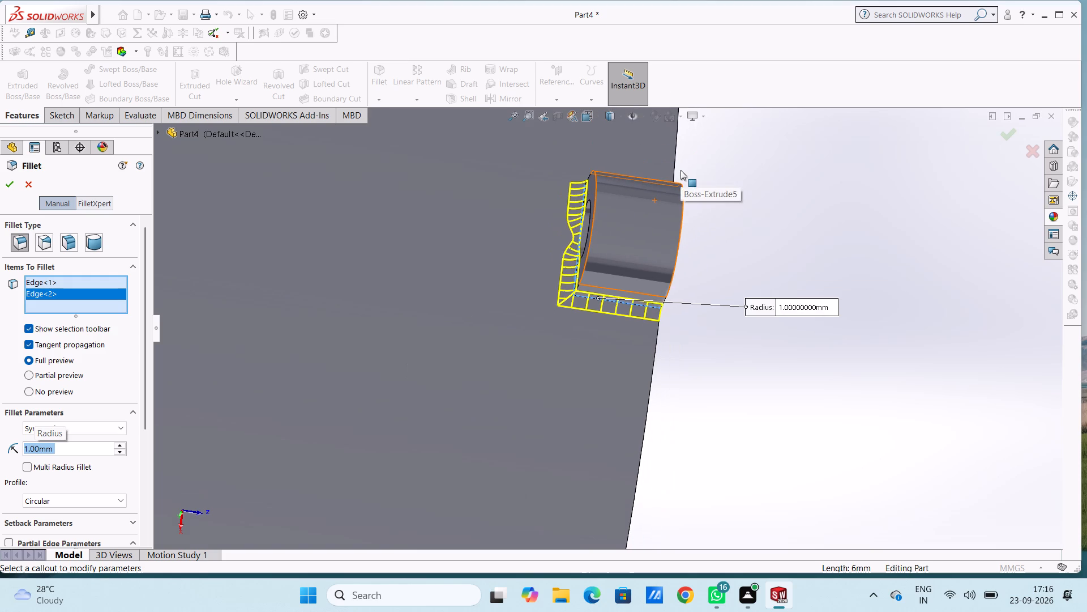
{"action": "middle_click_drag", "start_coordinate": [680, 172], "coordinate": [668, 311]}
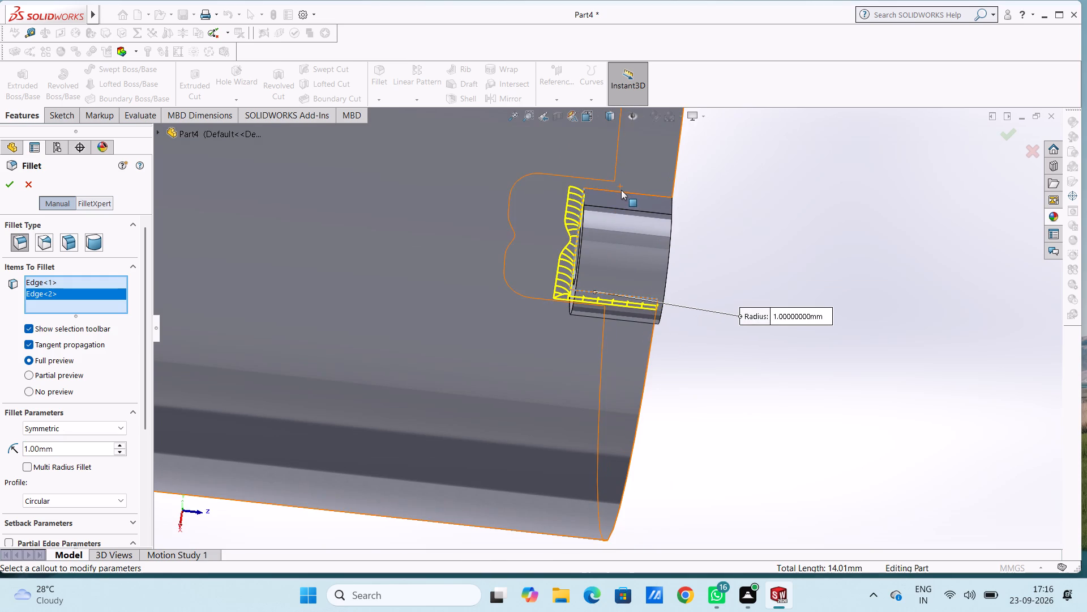
{"action": "left_click", "coordinate": [621, 192]}
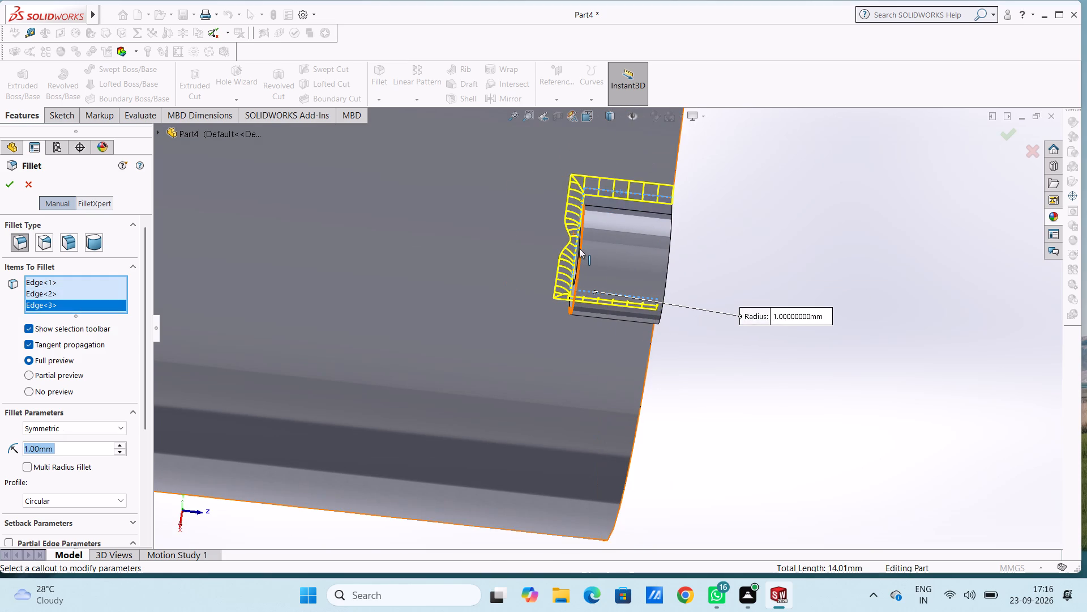
{"action": "left_click", "coordinate": [580, 250]}
{"action": "middle_click_drag", "start_coordinate": [516, 255], "coordinate": [519, 254]}
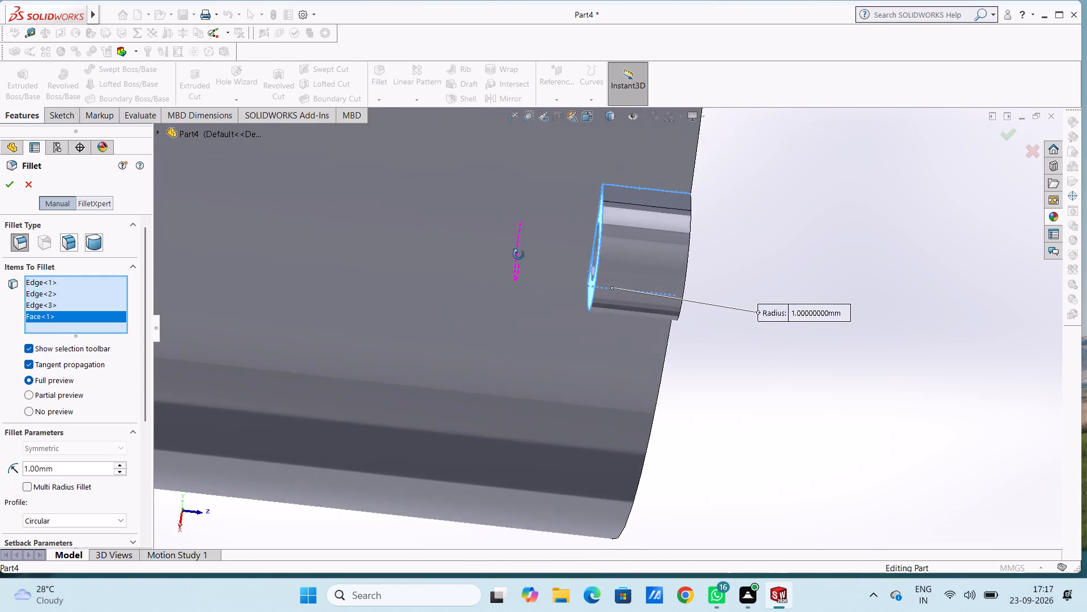
{"action": "middle_click_drag", "start_coordinate": [519, 254], "coordinate": [567, 247]}
{"action": "scroll", "coordinate": [566, 242], "scroll_direction": "up", "scroll_amount": 5}
{"action": "scroll", "coordinate": [918, 279], "scroll_direction": "down", "scroll_amount": 4}
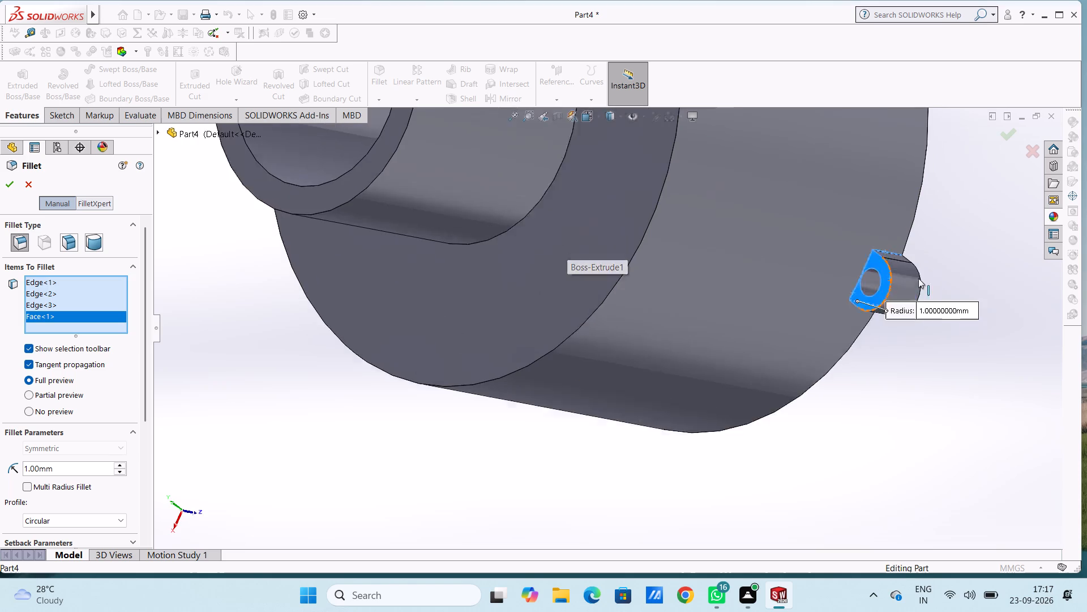
{"action": "scroll", "coordinate": [918, 278], "scroll_direction": "down", "scroll_amount": 2}
{"action": "left_click", "coordinate": [744, 254]}
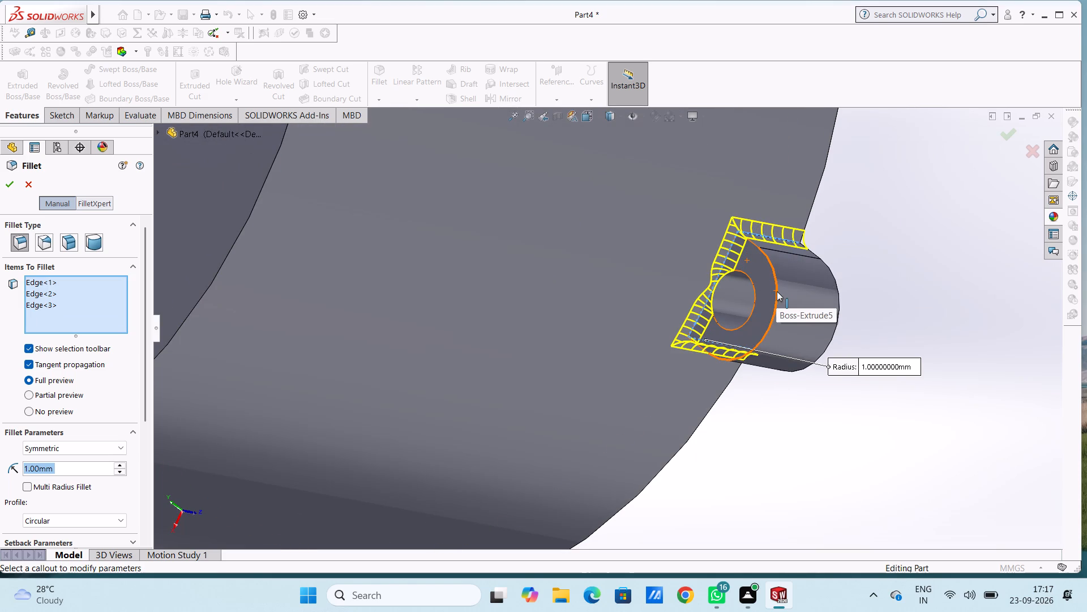
{"action": "left_click", "coordinate": [777, 291]}
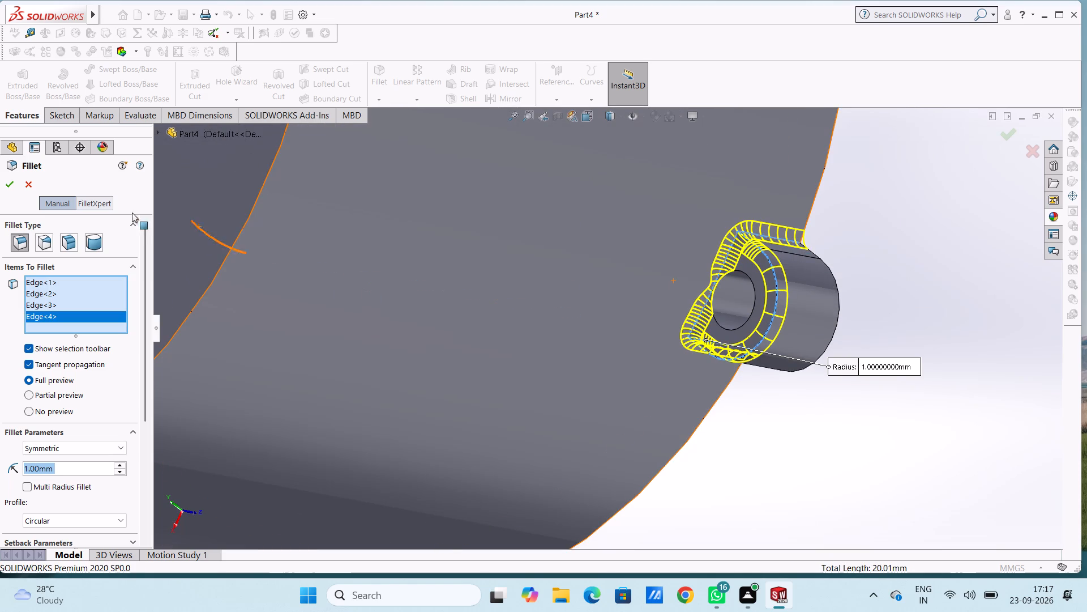
{"action": "left_click", "coordinate": [10, 183]}
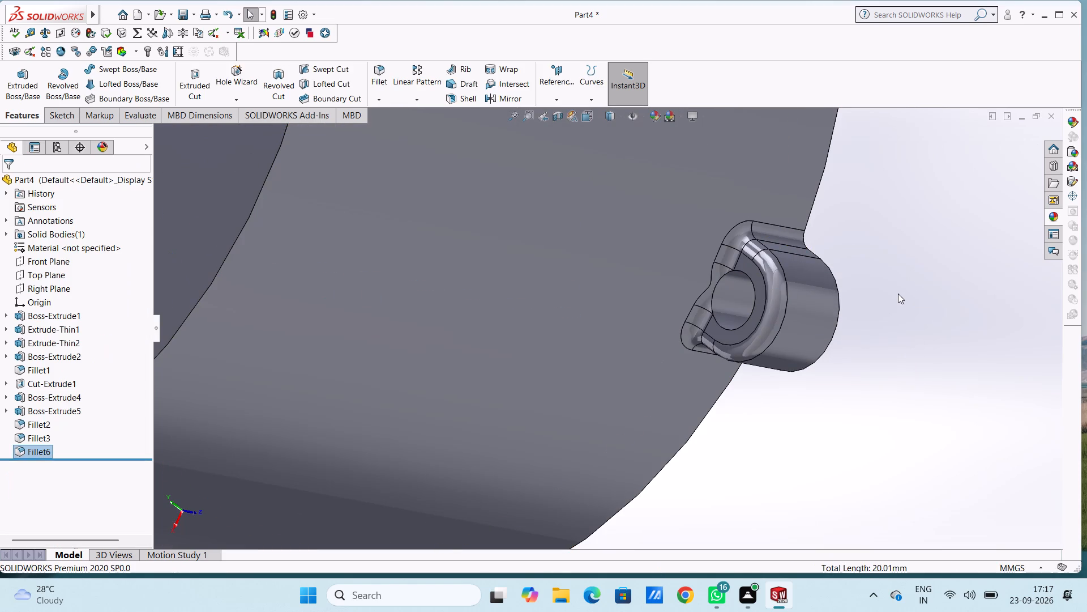
{"action": "left_click", "coordinate": [898, 293]}
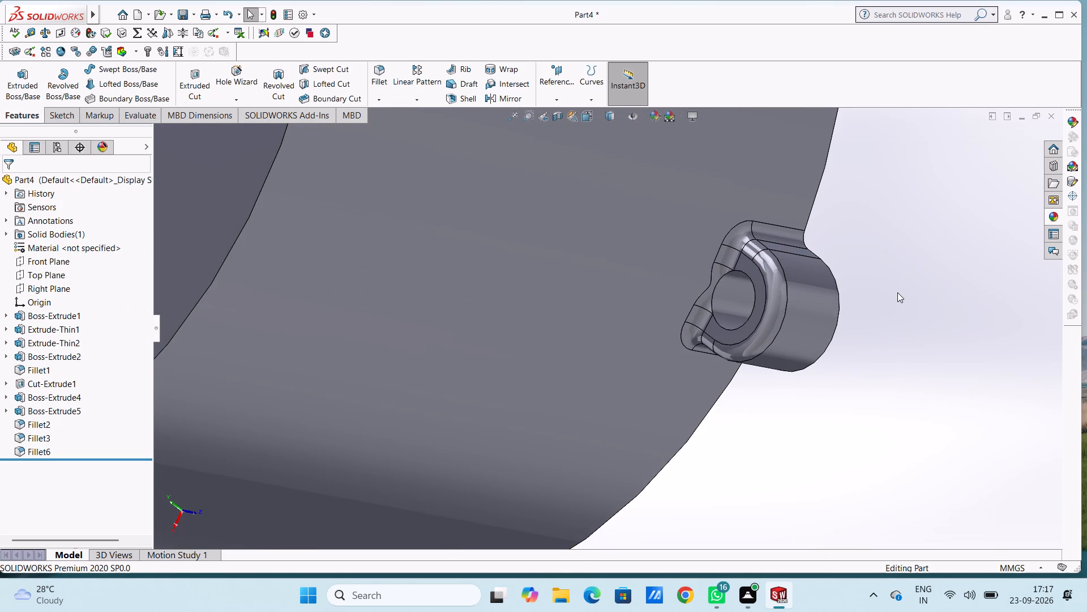
Create a reference plane parallel to the Front Plane with an offset distance of 0 mm.
{"action": "key", "text": "ctrl+5"}
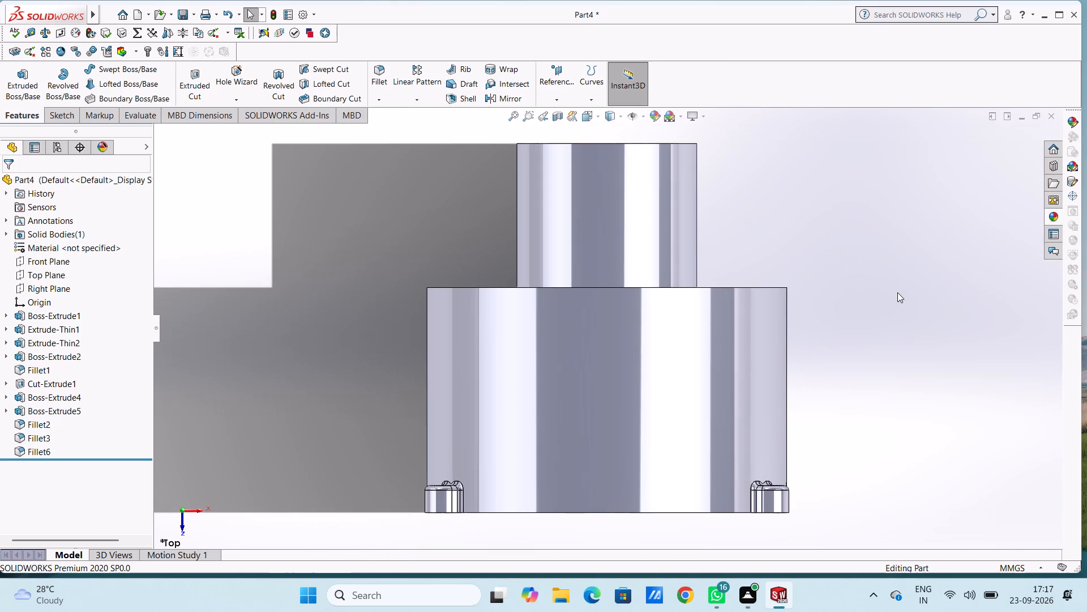
{"action": "left_click", "coordinate": [557, 77]}
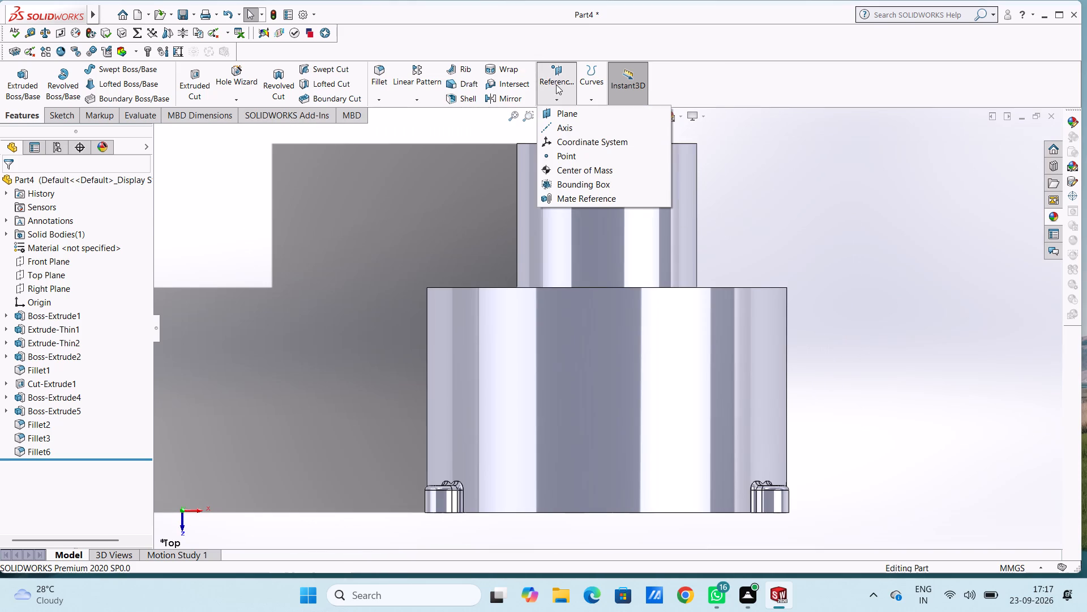
{"action": "left_click", "coordinate": [557, 117]}
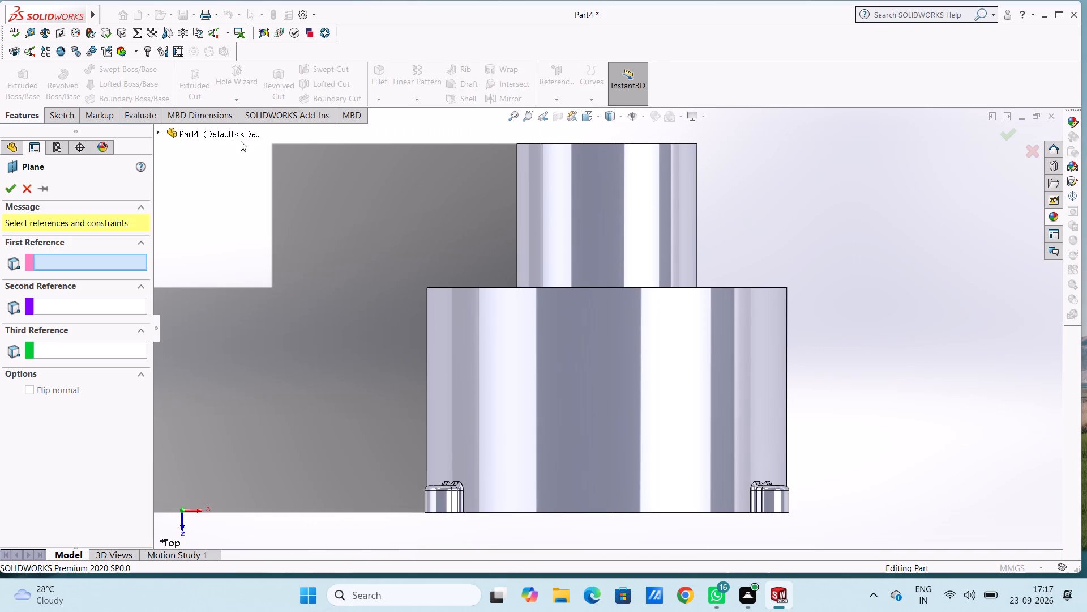
{"action": "left_click", "coordinate": [239, 135]}
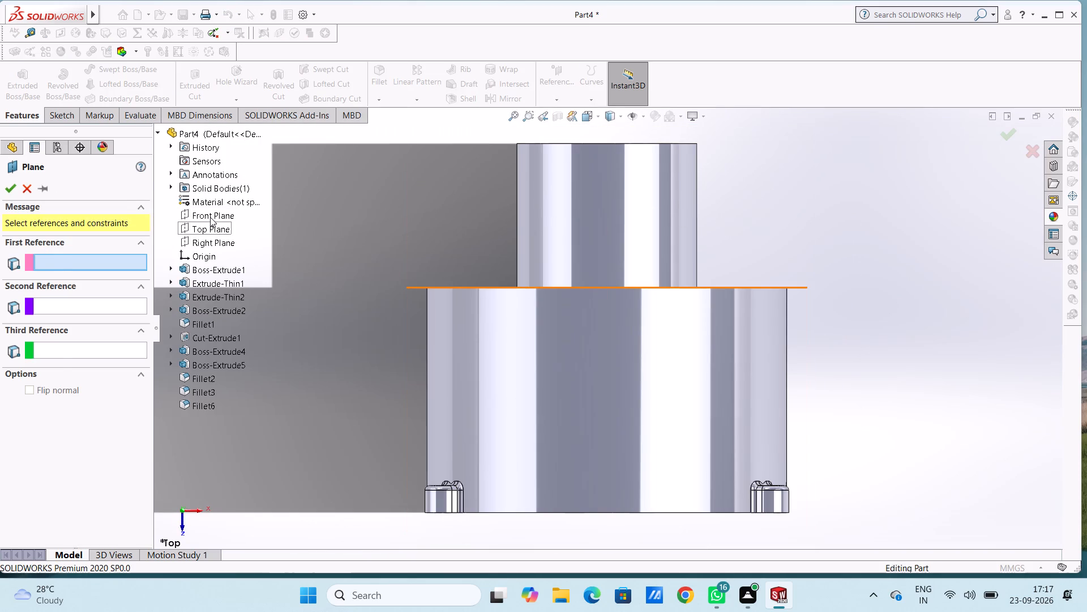
{"action": "left_click", "coordinate": [210, 217]}
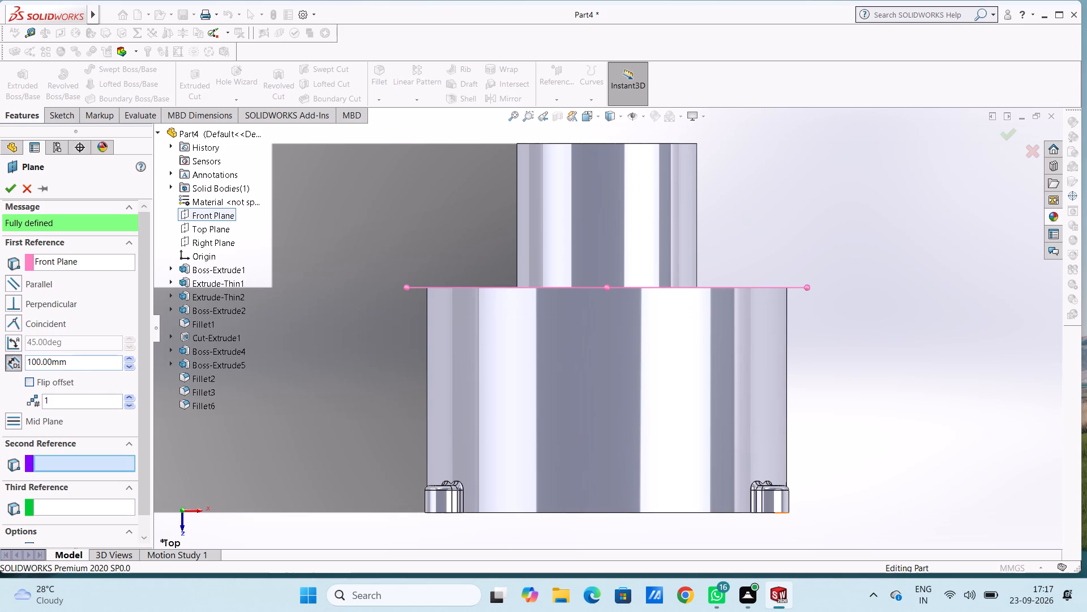
{"action": "double_click", "coordinate": [94, 364]}
{"action": "key", "text": "0"}
{"action": "key", "text": "Return"}
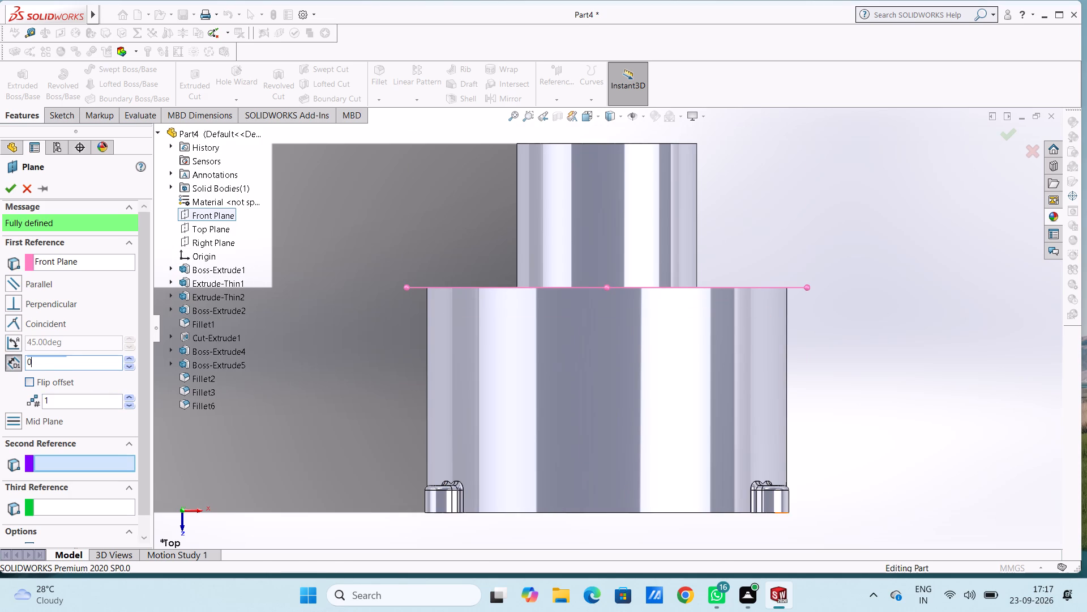
{"action": "left_click", "coordinate": [8, 188]}
{"action": "left_click", "coordinate": [264, 252]}
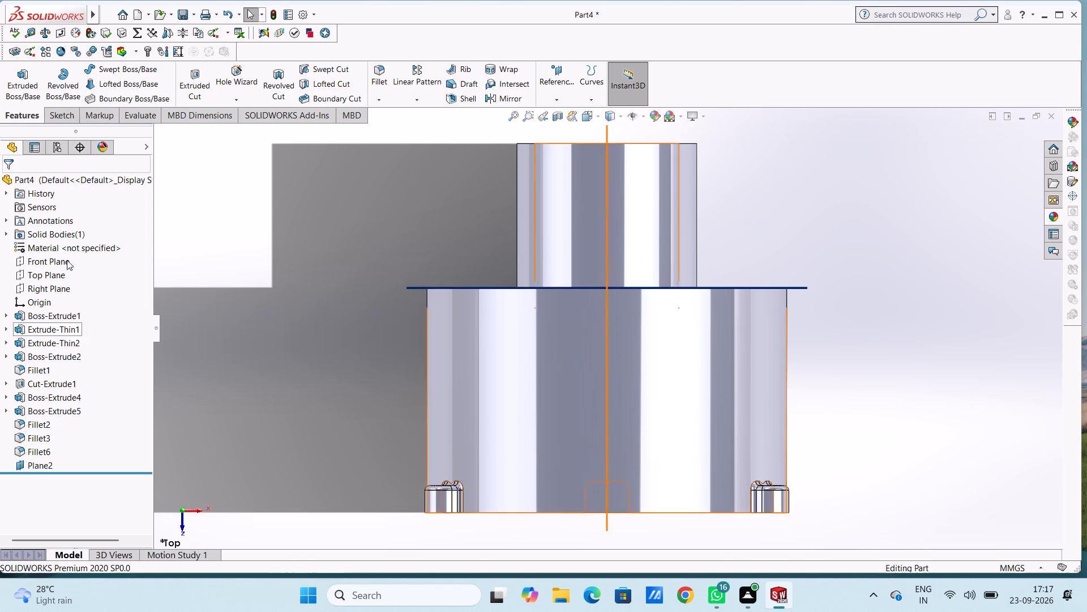
Edit the new reference plane to a 3 mm offset from the Front Plane, flipped toward the rear tube.
{"action": "left_click", "coordinate": [36, 467]}
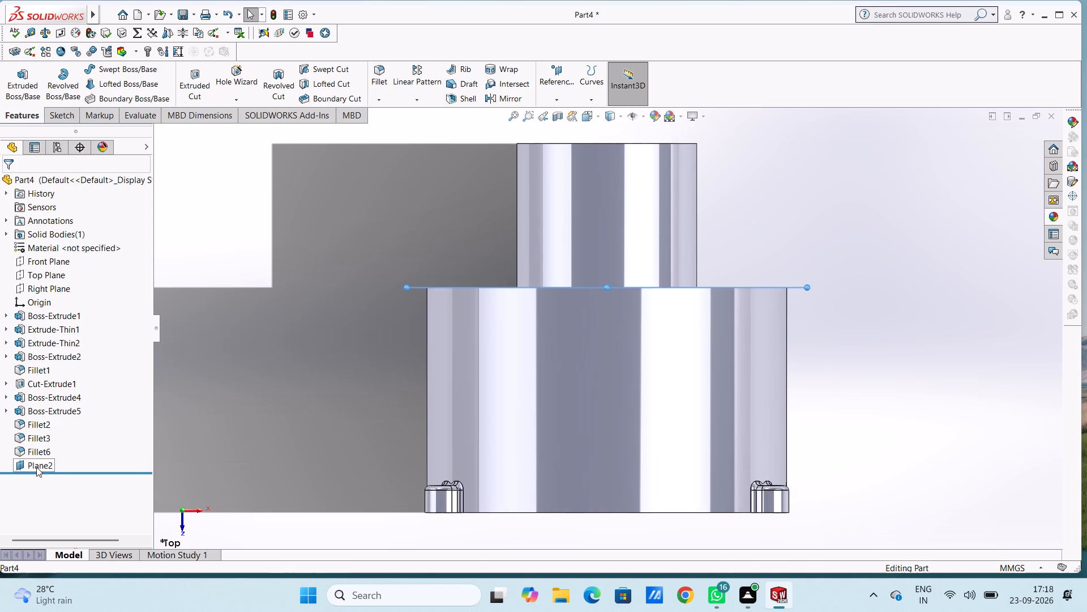
{"action": "left_click", "coordinate": [46, 432]}
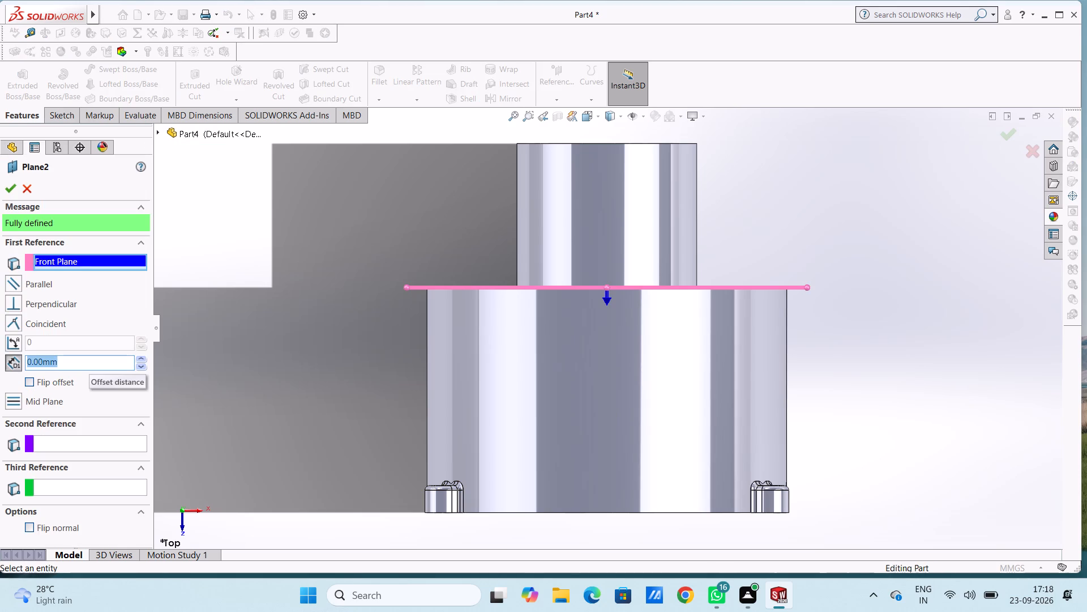
{"action": "key", "text": "3"}
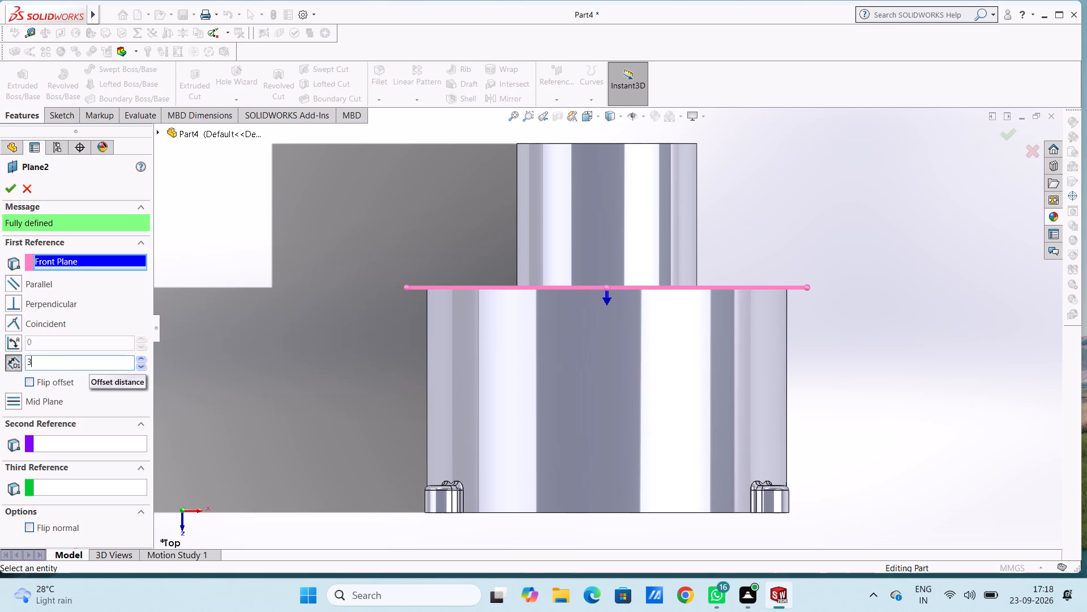
{"action": "key", "text": "Return"}
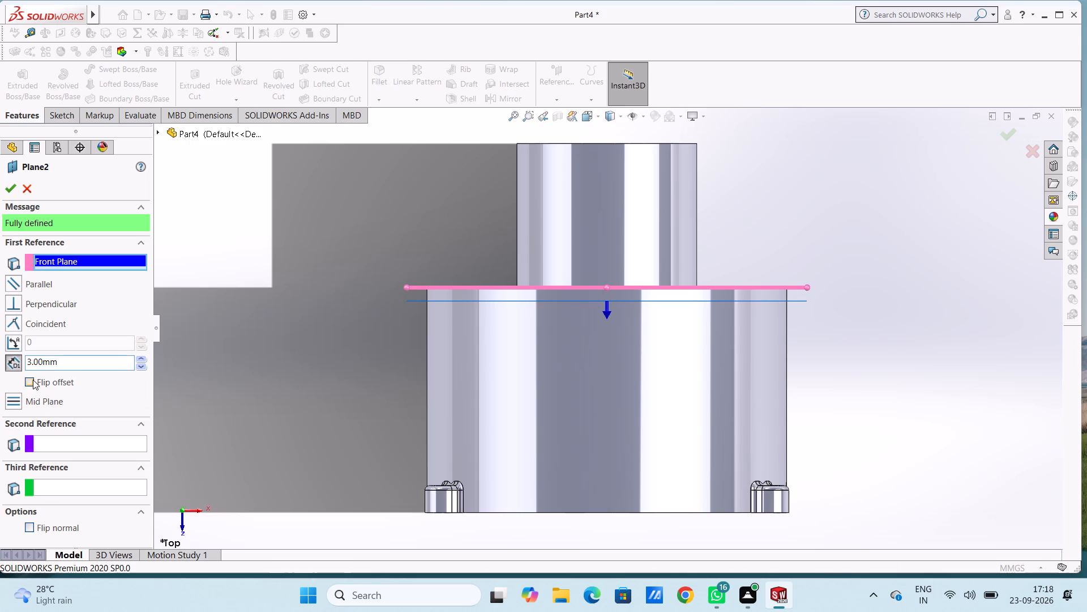
{"action": "left_click", "coordinate": [31, 380]}
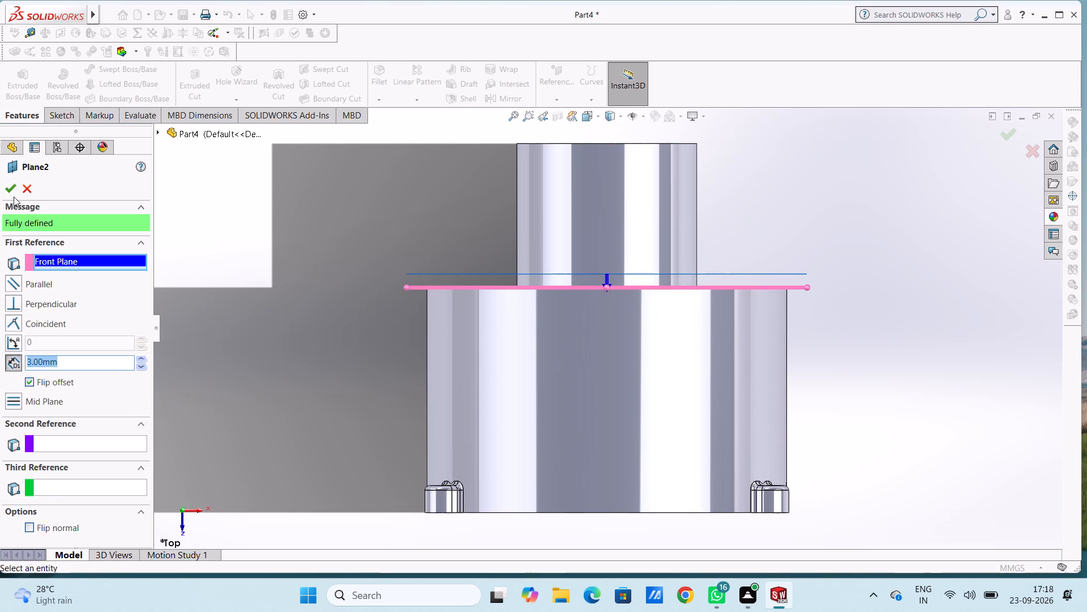
{"action": "left_click", "coordinate": [14, 187]}
{"action": "left_click", "coordinate": [268, 278]}
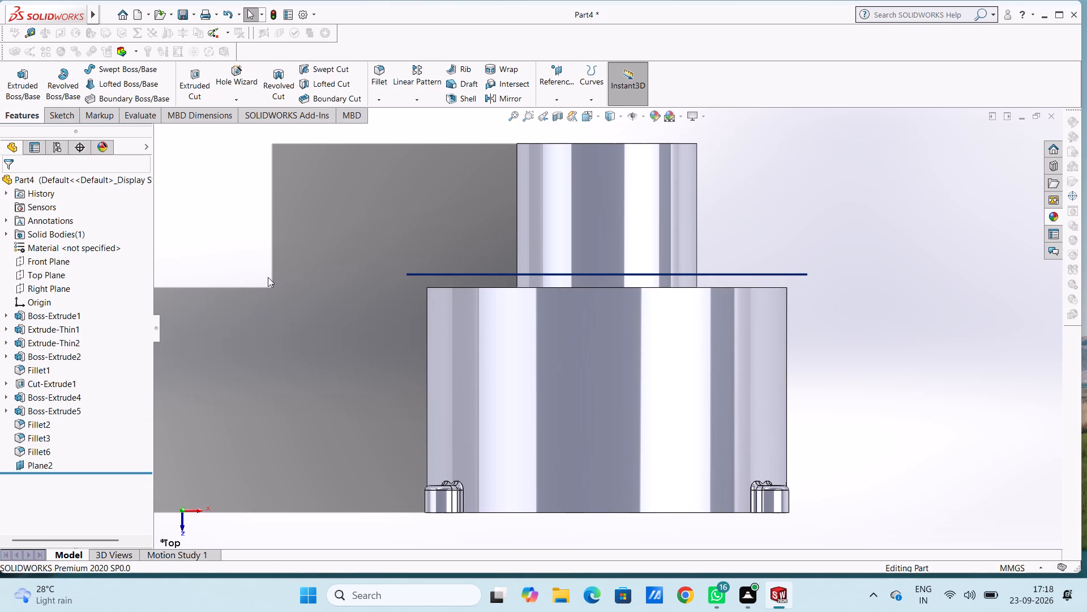
Start a new sketch on the reference plane offset 3 mm from the Front Plane, viewed from the front.
{"action": "key", "text": "ctrl+1"}
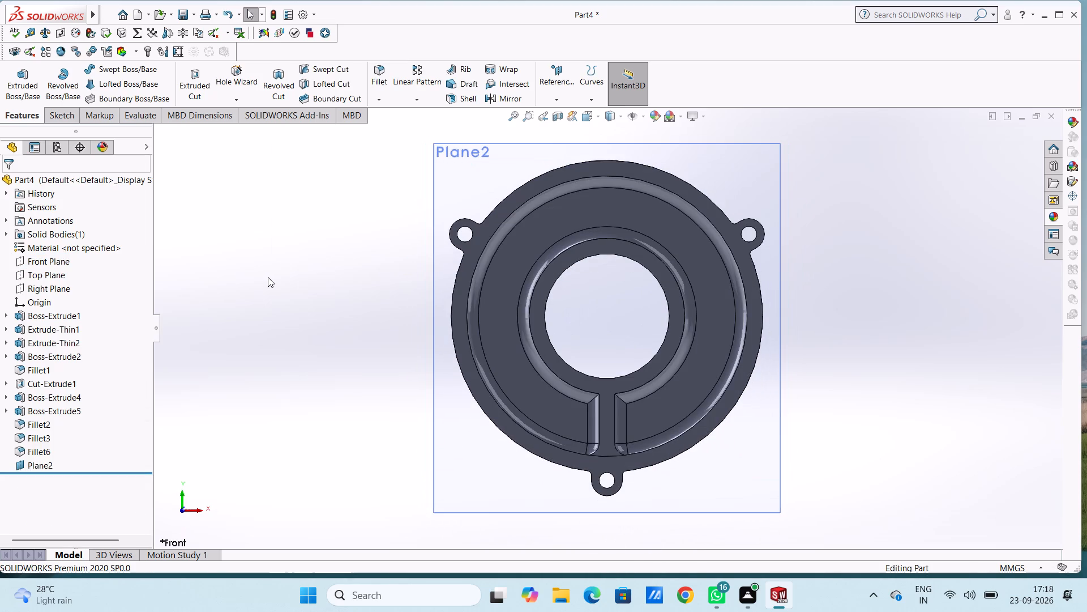
{"action": "left_click", "coordinate": [755, 482]}
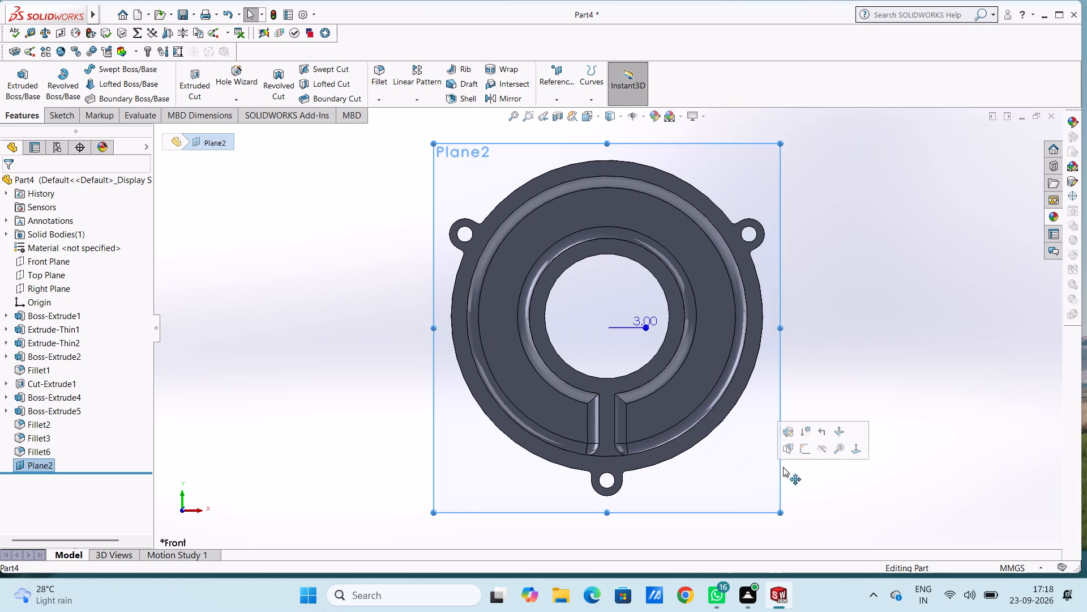
{"action": "left_click", "coordinate": [806, 452]}
{"action": "left_click", "coordinate": [823, 338]}
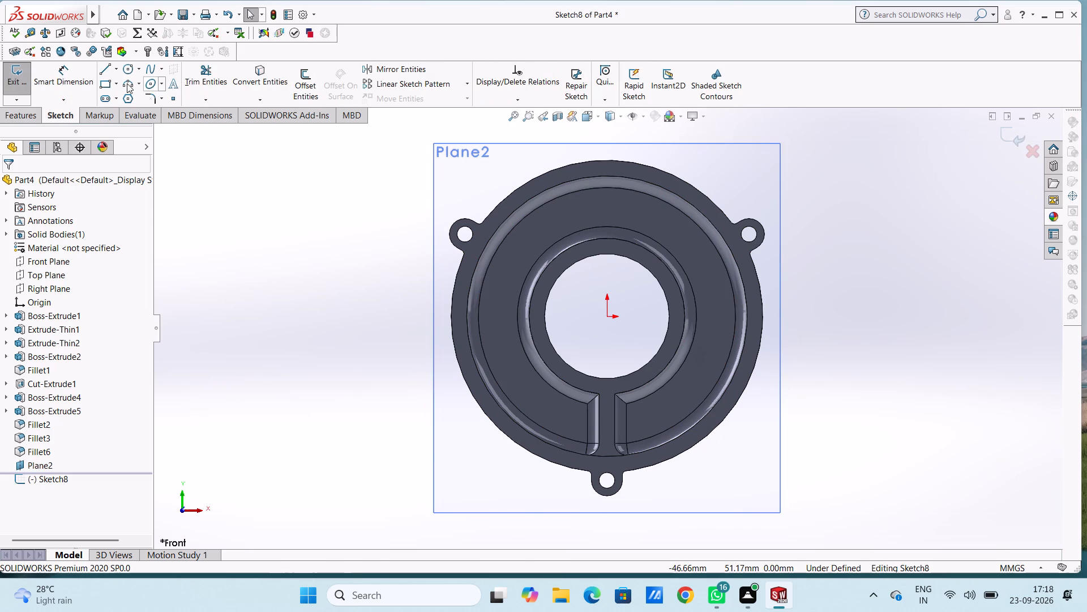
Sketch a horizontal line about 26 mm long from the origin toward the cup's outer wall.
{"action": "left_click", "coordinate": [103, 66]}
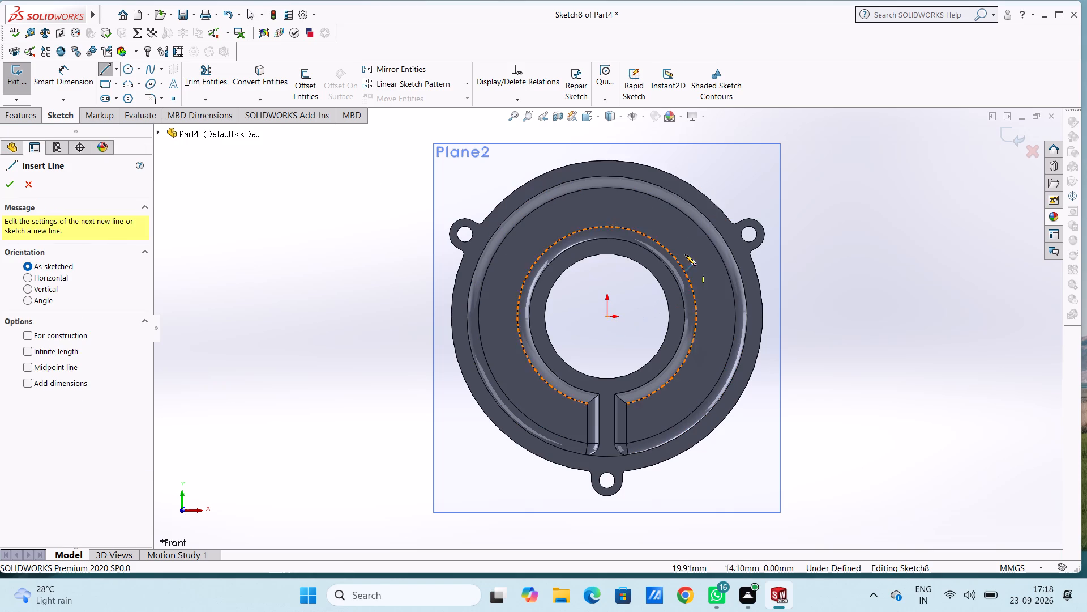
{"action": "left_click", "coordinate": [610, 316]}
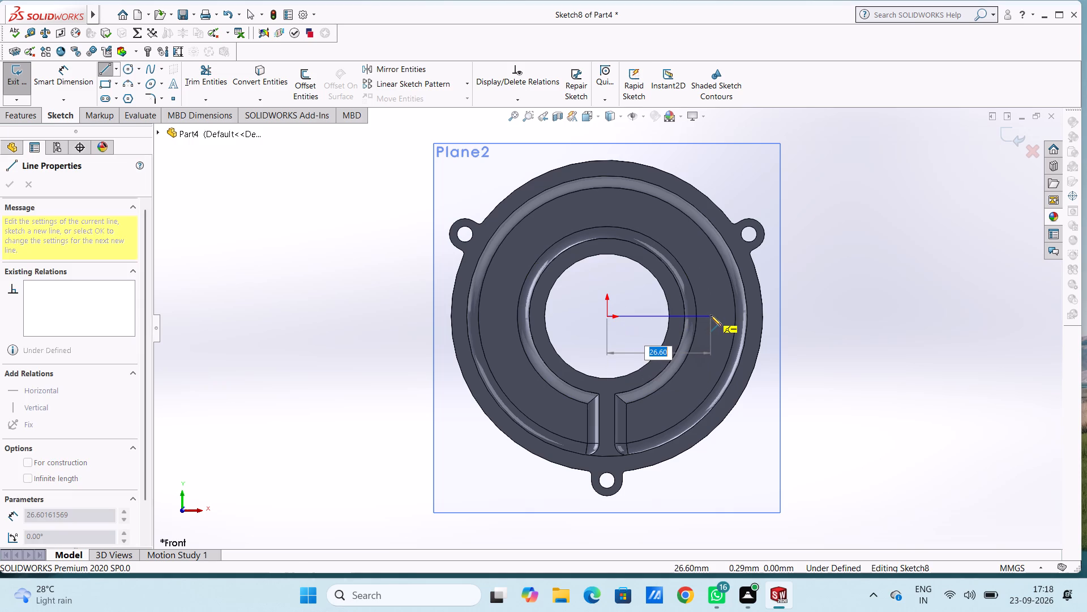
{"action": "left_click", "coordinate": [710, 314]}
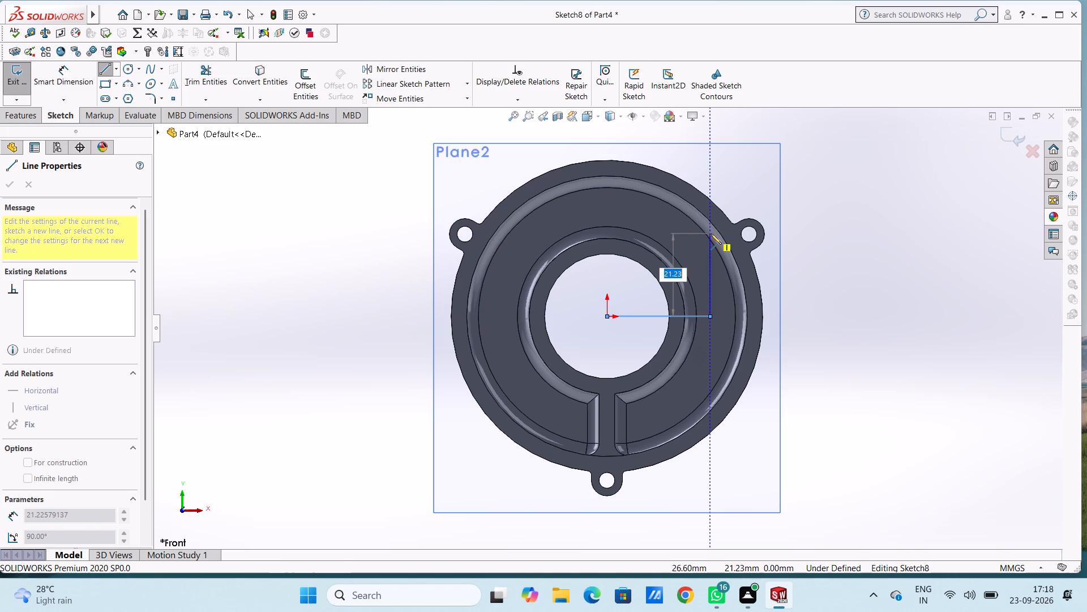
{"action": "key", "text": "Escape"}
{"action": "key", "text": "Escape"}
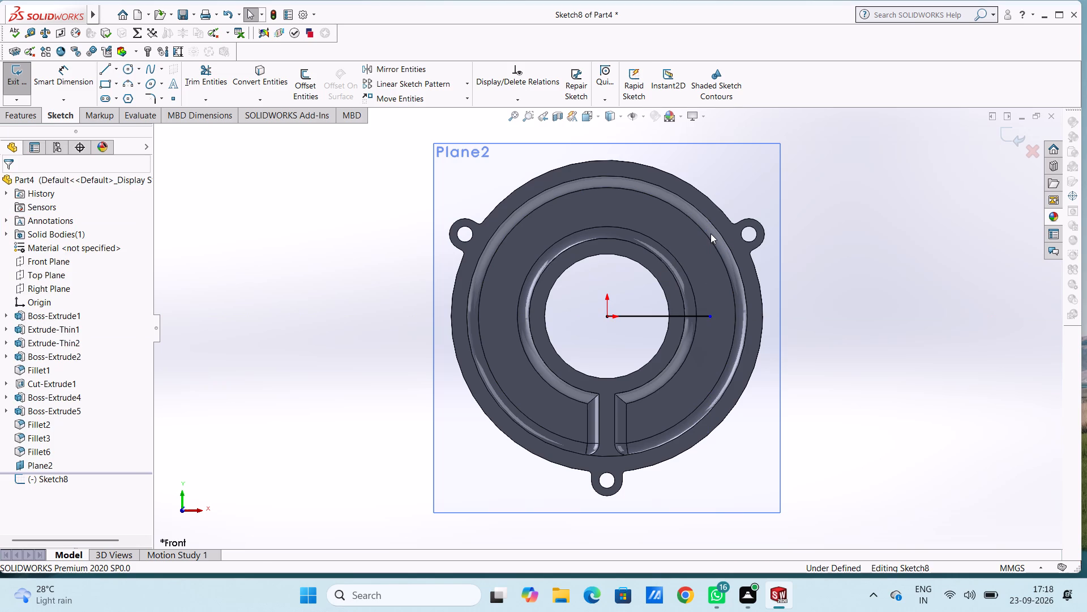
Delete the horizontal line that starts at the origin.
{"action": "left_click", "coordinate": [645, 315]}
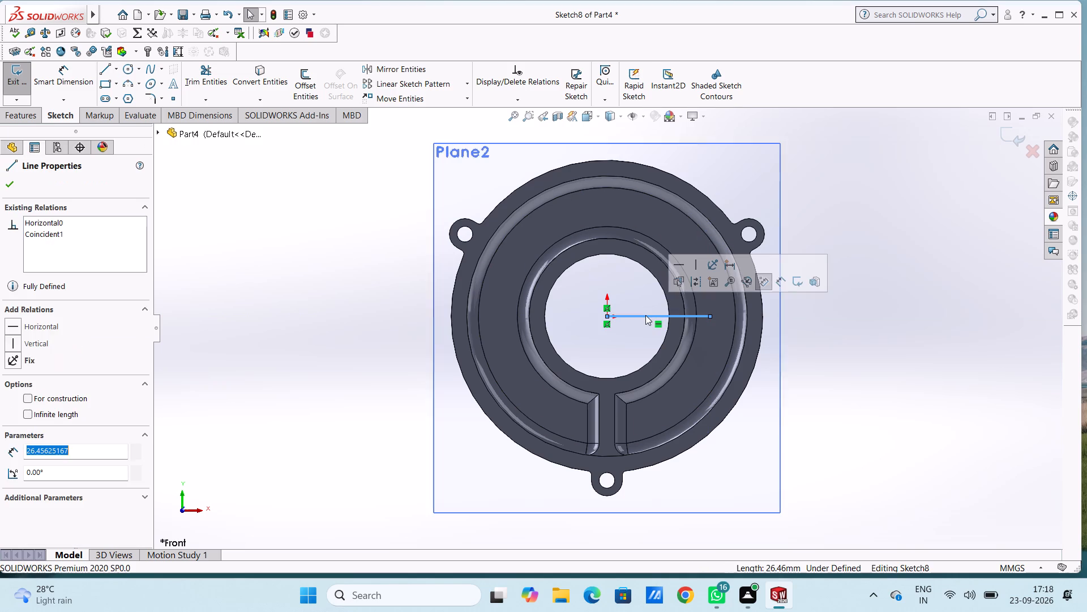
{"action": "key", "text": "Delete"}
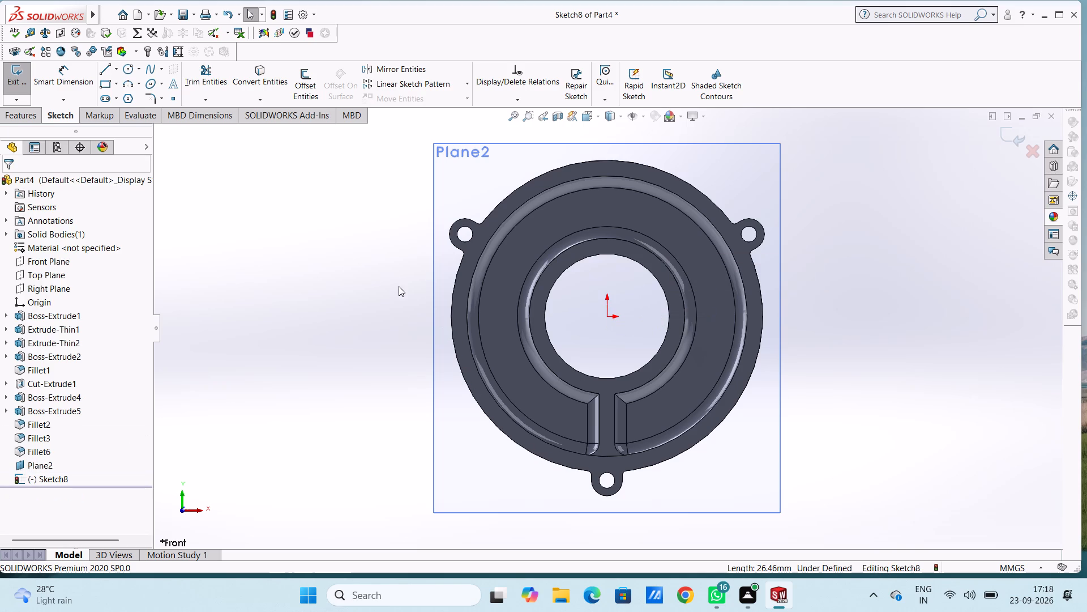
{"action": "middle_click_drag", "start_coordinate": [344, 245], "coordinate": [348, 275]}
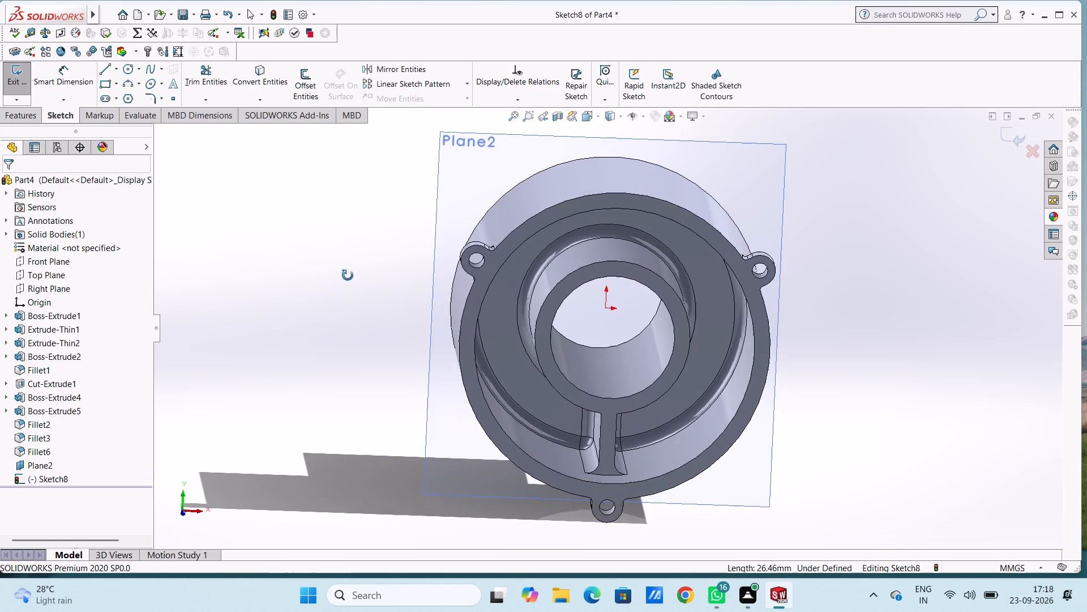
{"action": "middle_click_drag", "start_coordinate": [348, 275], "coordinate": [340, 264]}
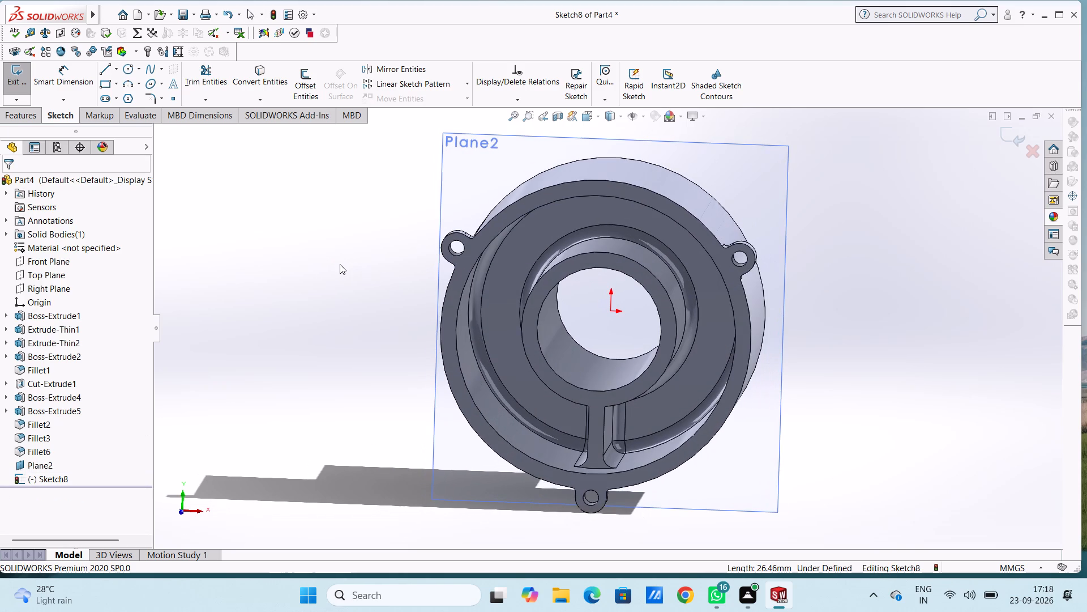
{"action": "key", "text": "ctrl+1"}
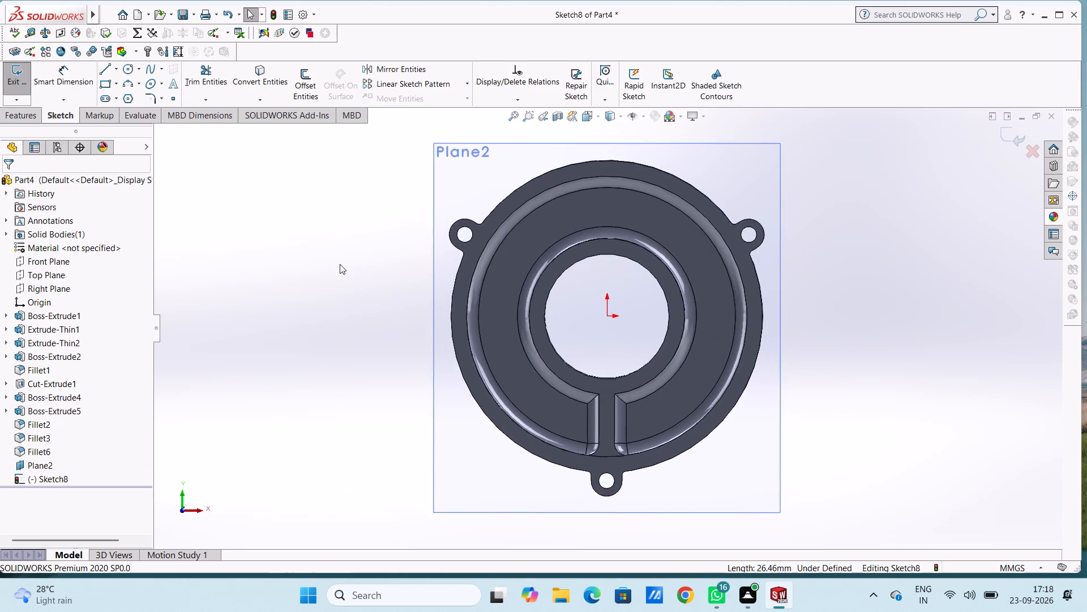
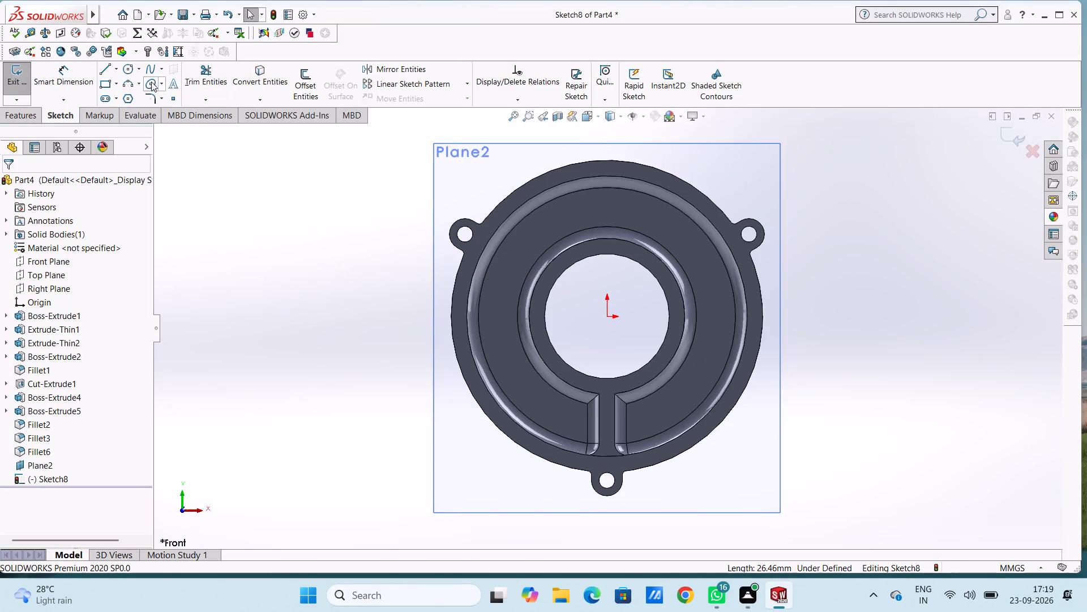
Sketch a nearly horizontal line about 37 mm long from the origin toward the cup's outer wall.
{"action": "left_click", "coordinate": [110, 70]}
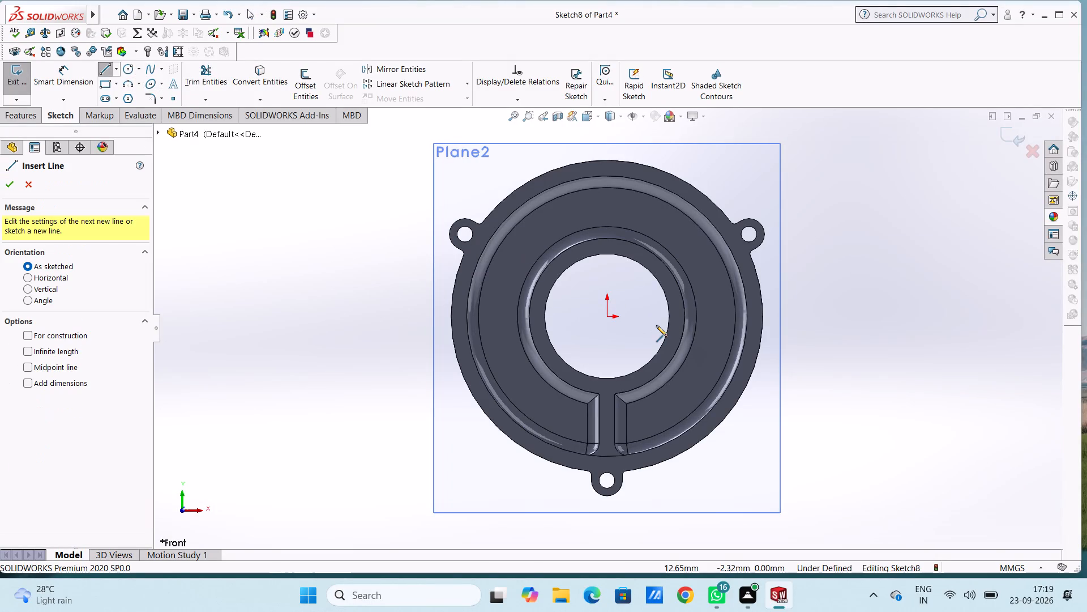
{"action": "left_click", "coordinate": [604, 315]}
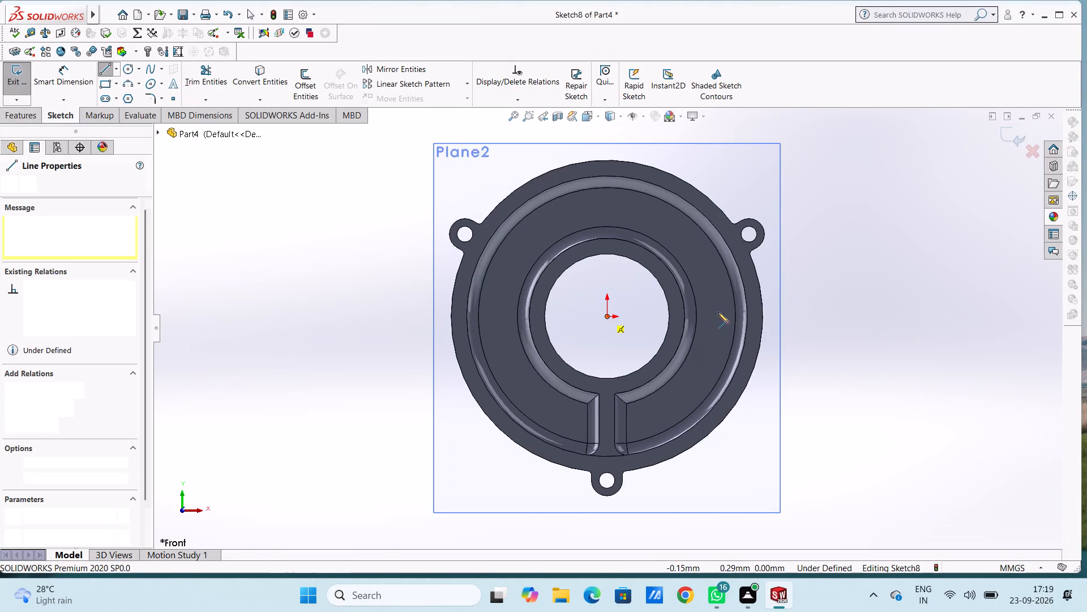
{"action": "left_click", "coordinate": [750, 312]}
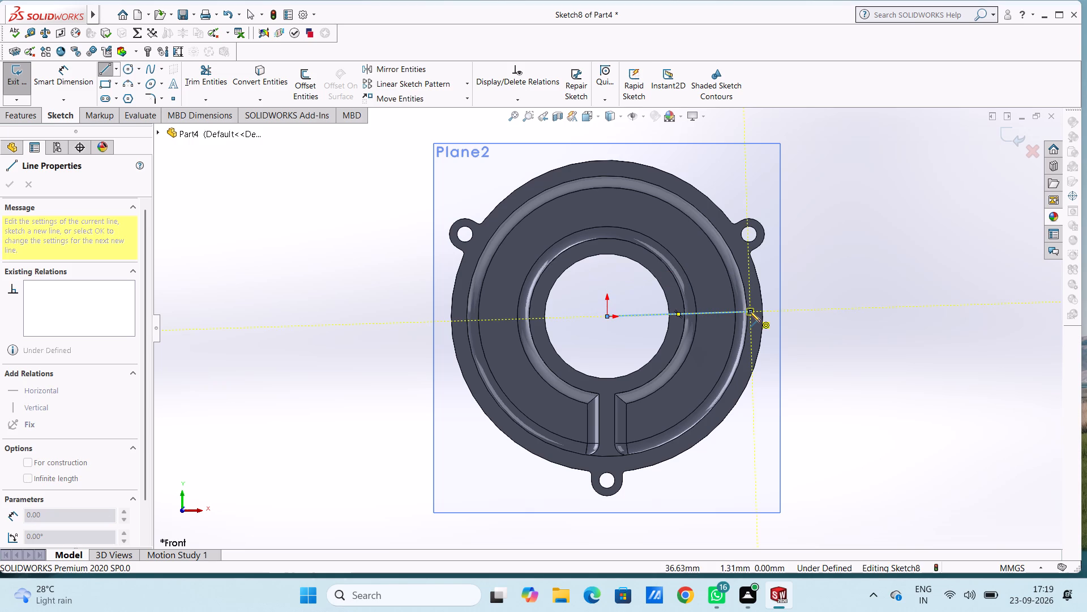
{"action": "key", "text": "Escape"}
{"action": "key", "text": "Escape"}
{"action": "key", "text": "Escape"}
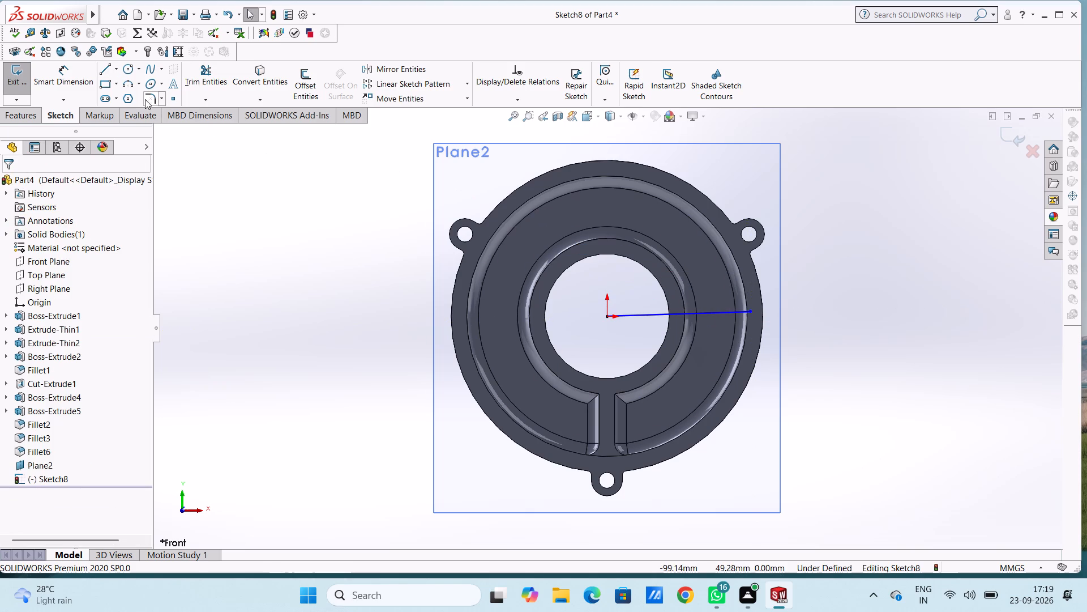
Sketch a circle of 40 mm radius centred on the origin, coincident with the cup's outer edge.
{"action": "left_click", "coordinate": [126, 70]}
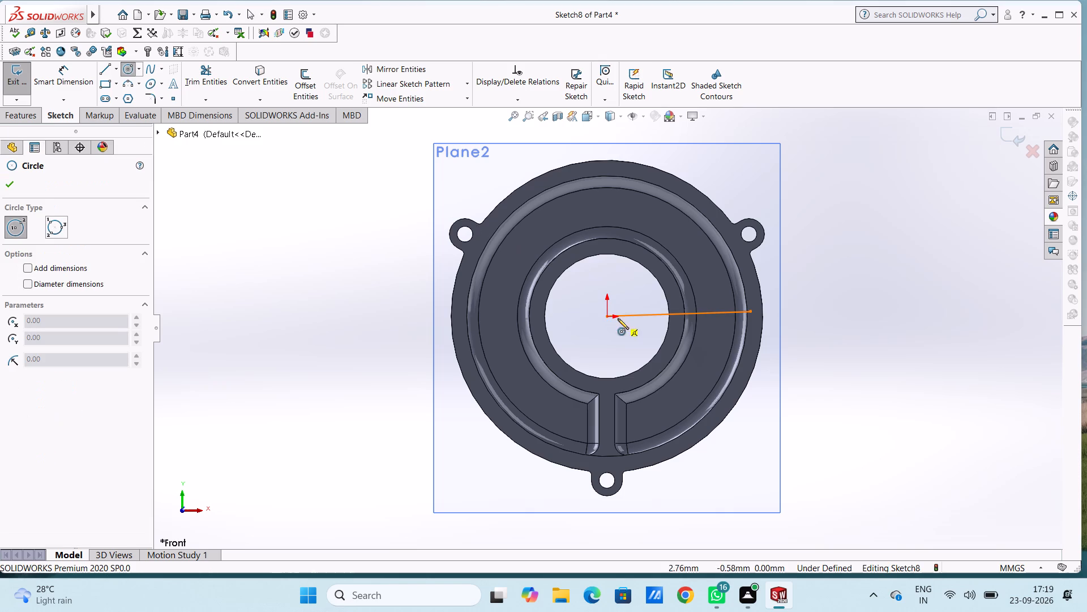
{"action": "left_click", "coordinate": [605, 316]}
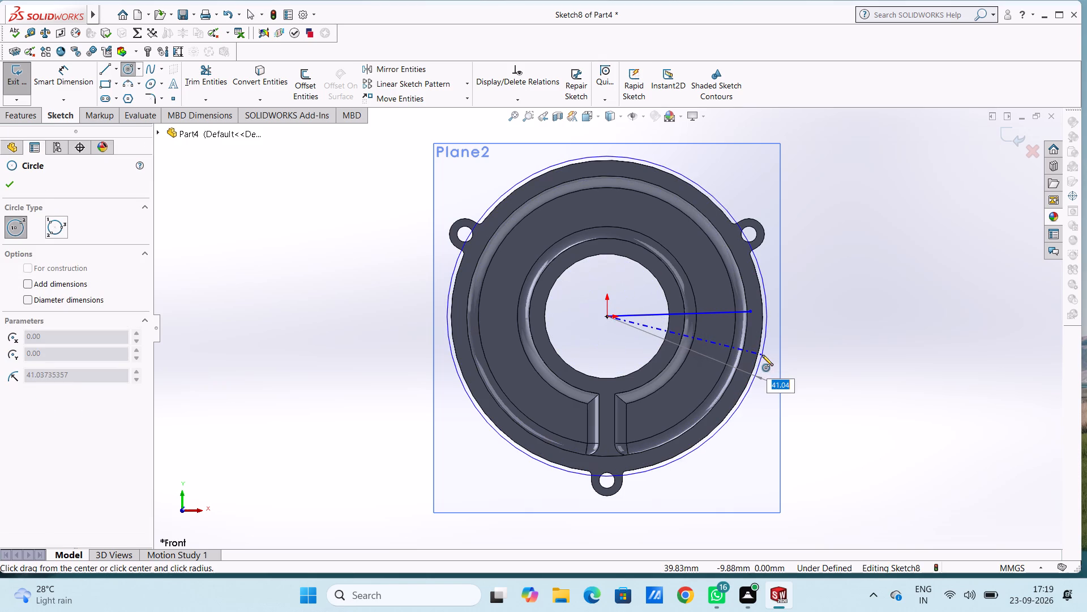
{"action": "left_click", "coordinate": [760, 355]}
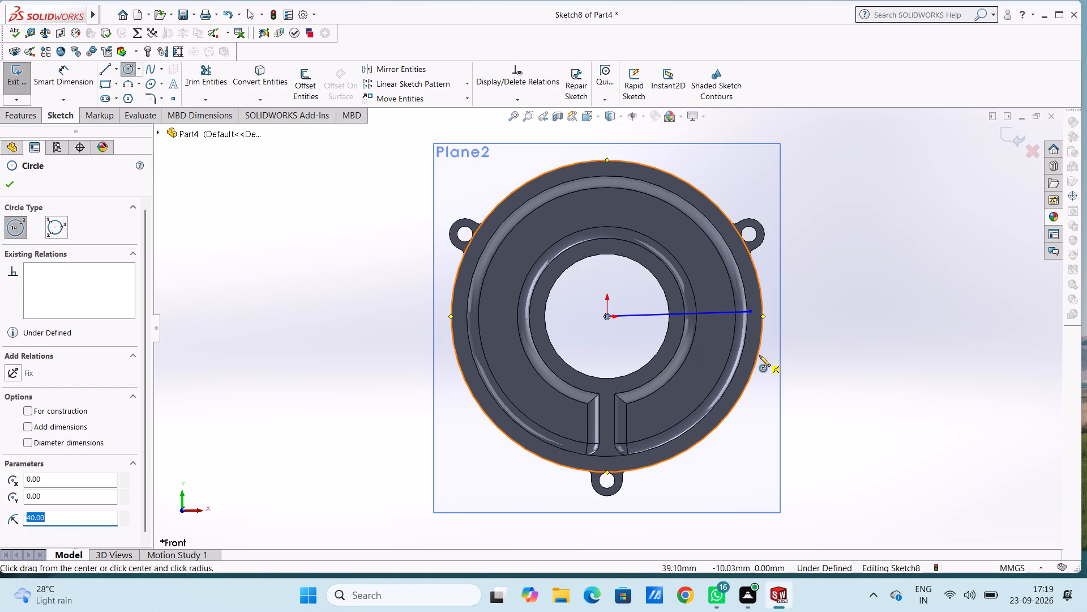
{"action": "key", "text": "Escape"}
{"action": "key", "text": "Escape"}
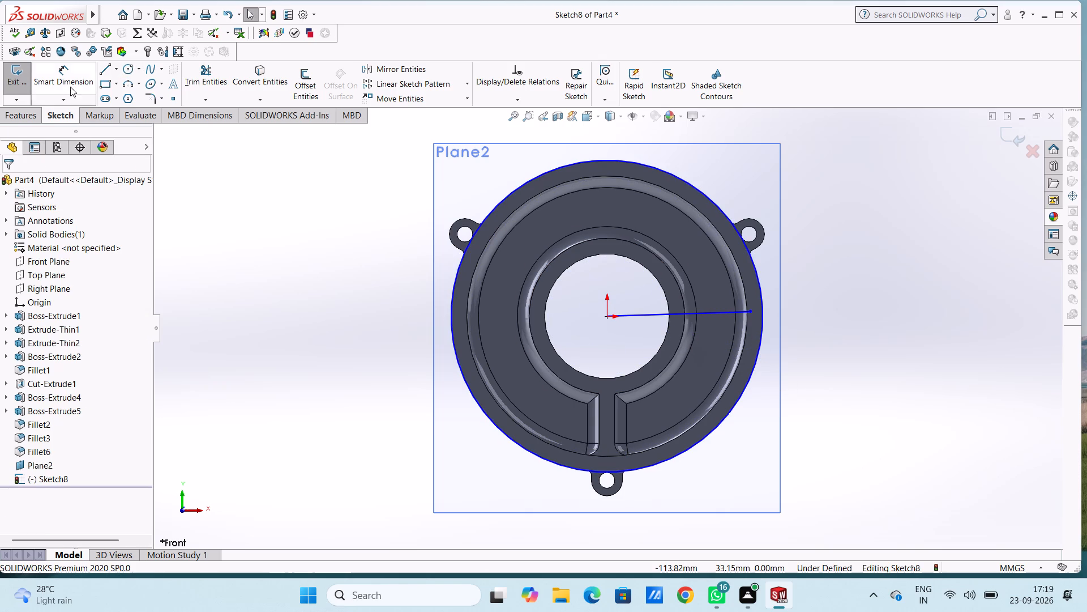
Sketch a three-sided box outward from the circle near the upper lug: about 25 mm horizontal, 45 mm vertical, and about 29 mm back across the circle.
{"action": "left_click", "coordinate": [102, 67]}
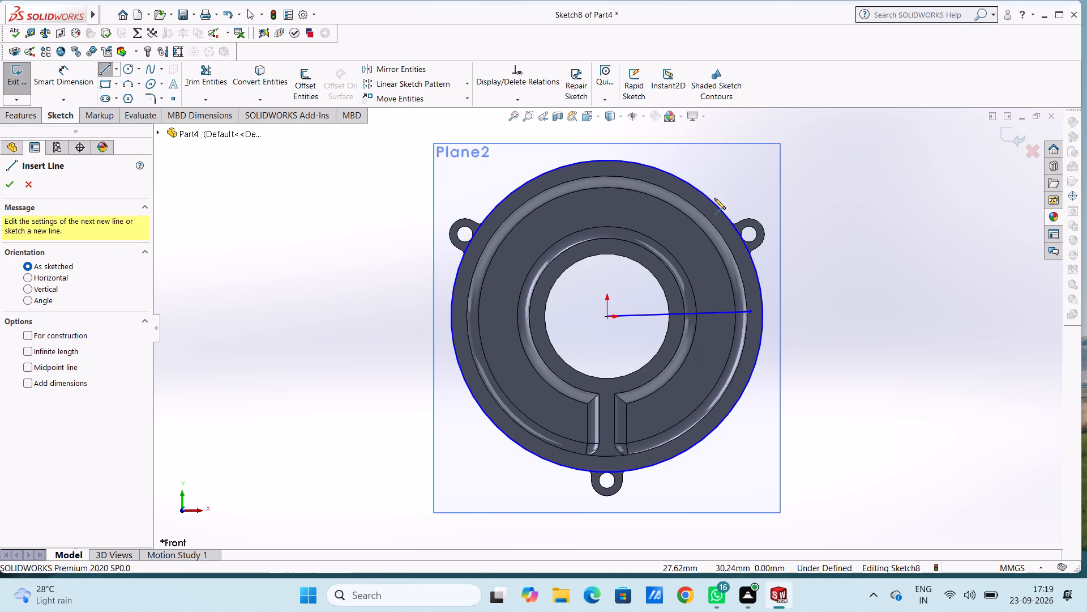
{"action": "left_click", "coordinate": [739, 236]}
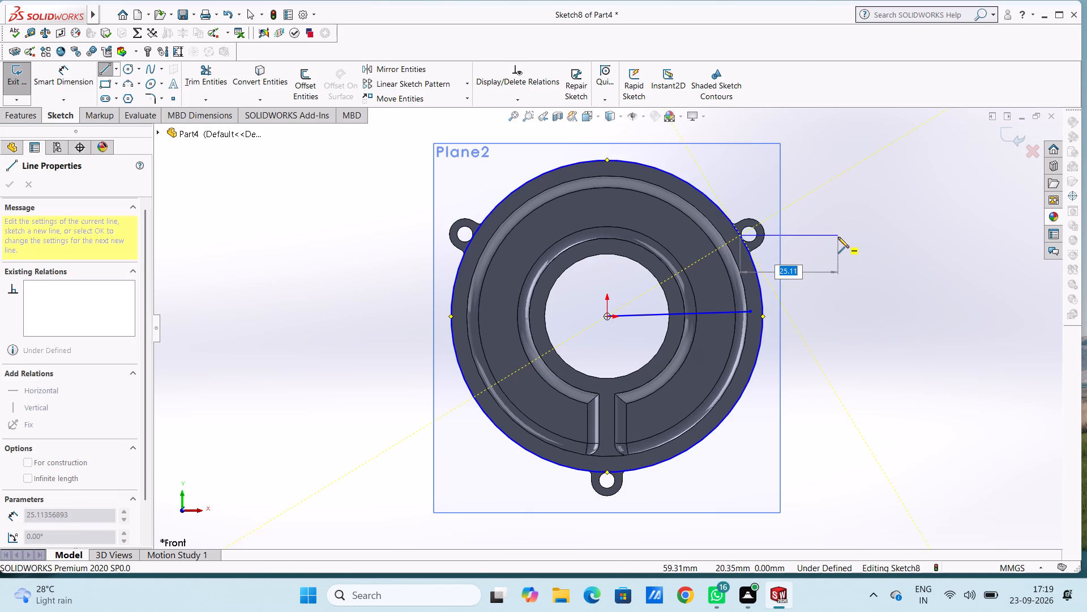
{"action": "left_click", "coordinate": [838, 236]}
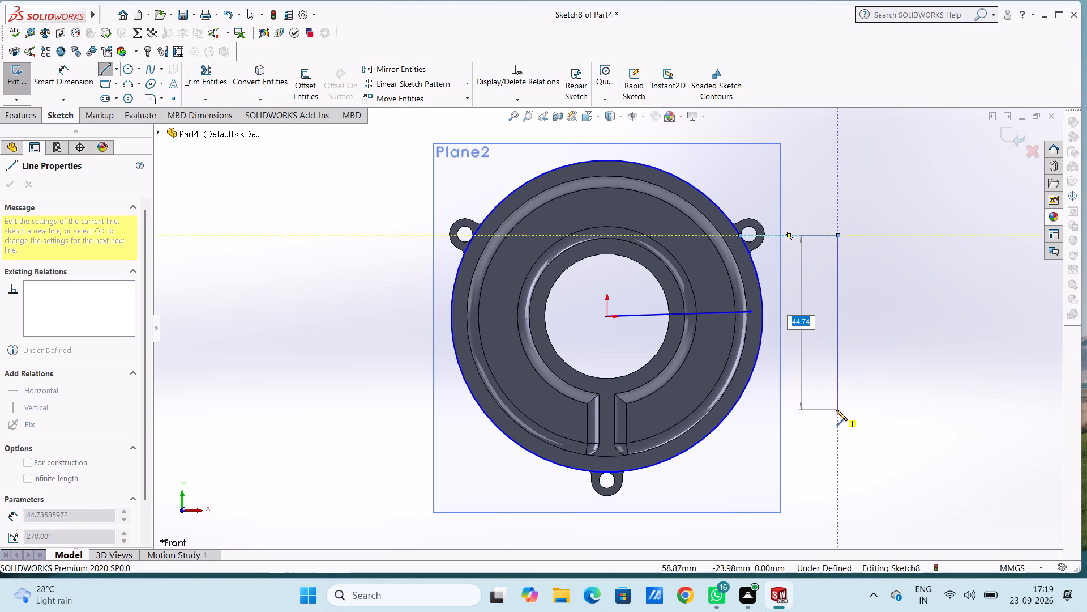
{"action": "type", "text": "45"}
{"action": "key", "text": "Return"}
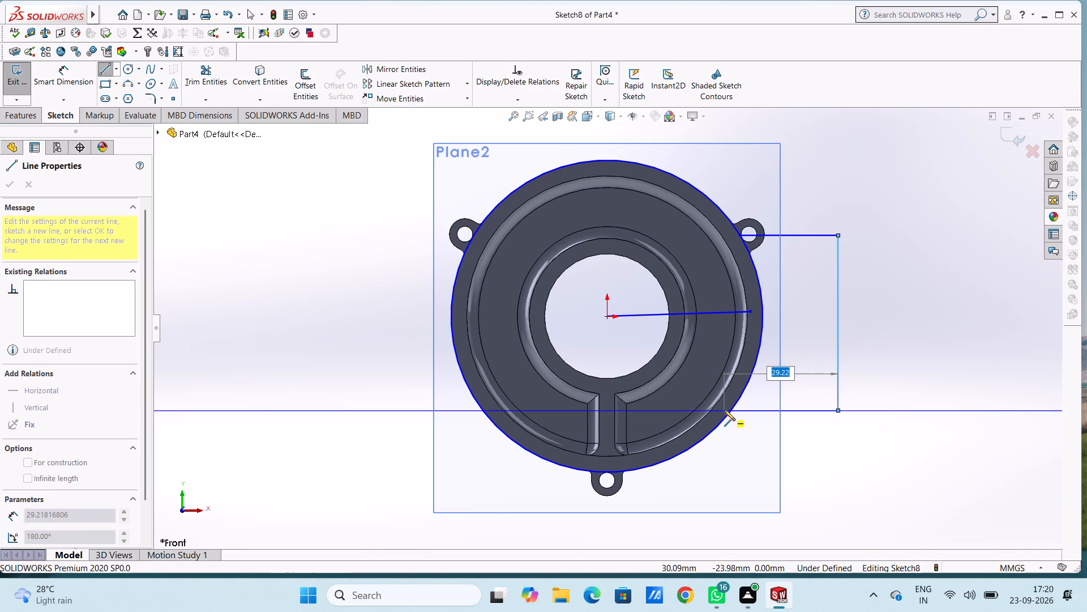
{"action": "left_click", "coordinate": [724, 410]}
{"action": "key", "text": "Escape"}
{"action": "key", "text": "Escape"}
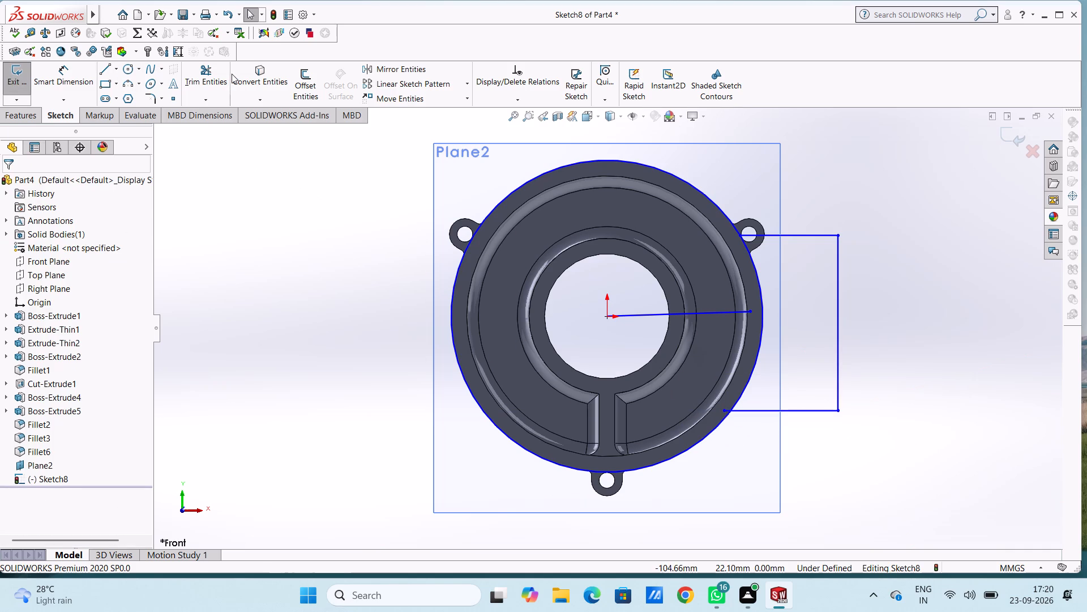
Trim away the circle beyond the box, the line from the origin and the lower line's overshoot, leaving a closed arc-sided profile.
{"action": "left_click", "coordinate": [213, 74]}
{"action": "left_click", "coordinate": [690, 182]}
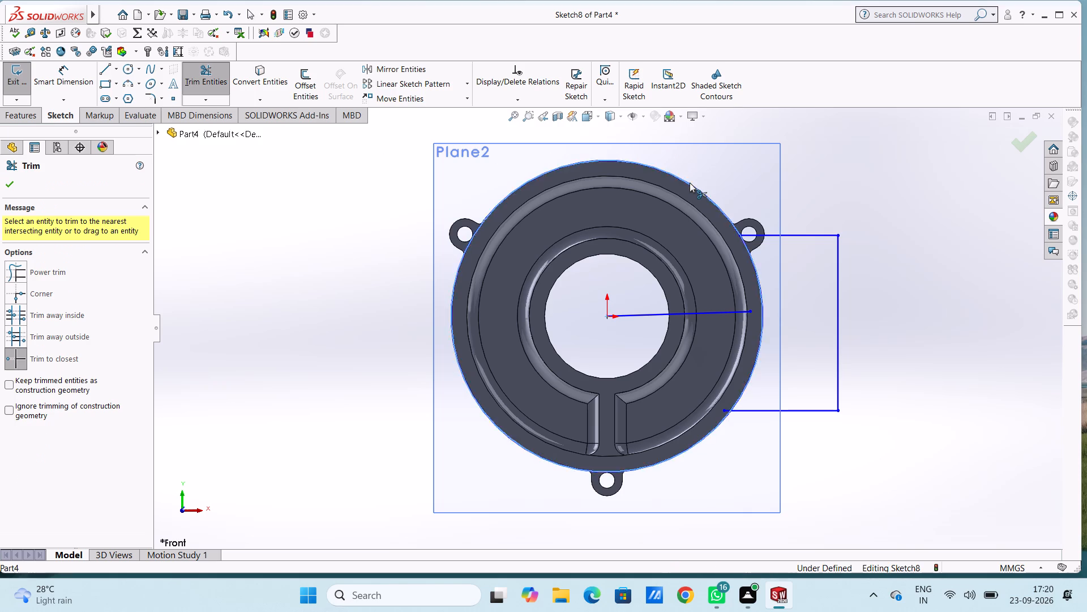
{"action": "left_click", "coordinate": [717, 312]}
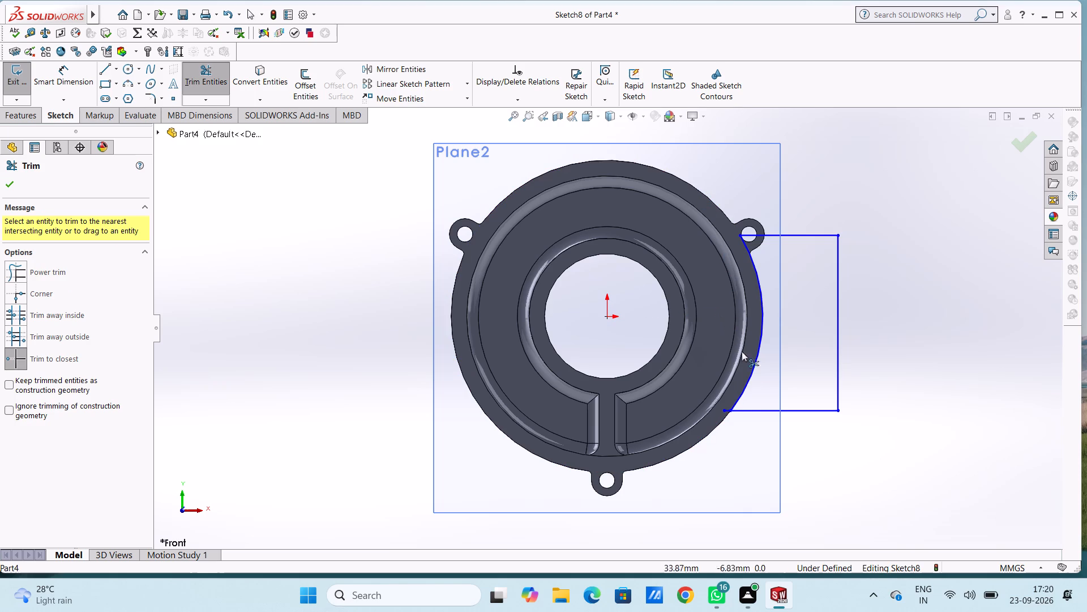
{"action": "left_click", "coordinate": [727, 410]}
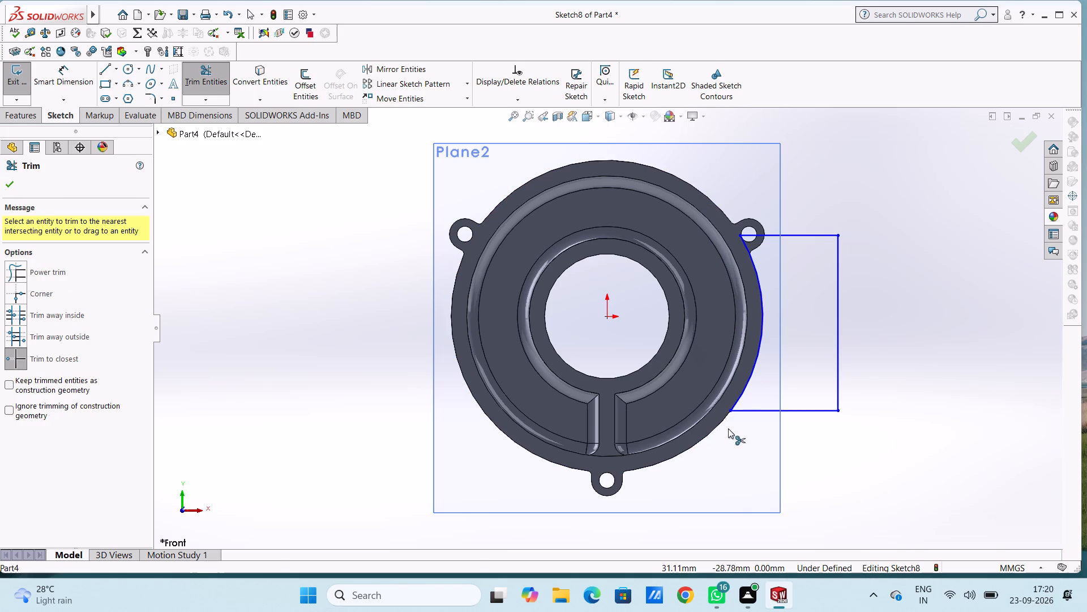
{"action": "key", "text": "Escape"}
{"action": "key", "text": "Escape"}
{"action": "key", "text": "Escape"}
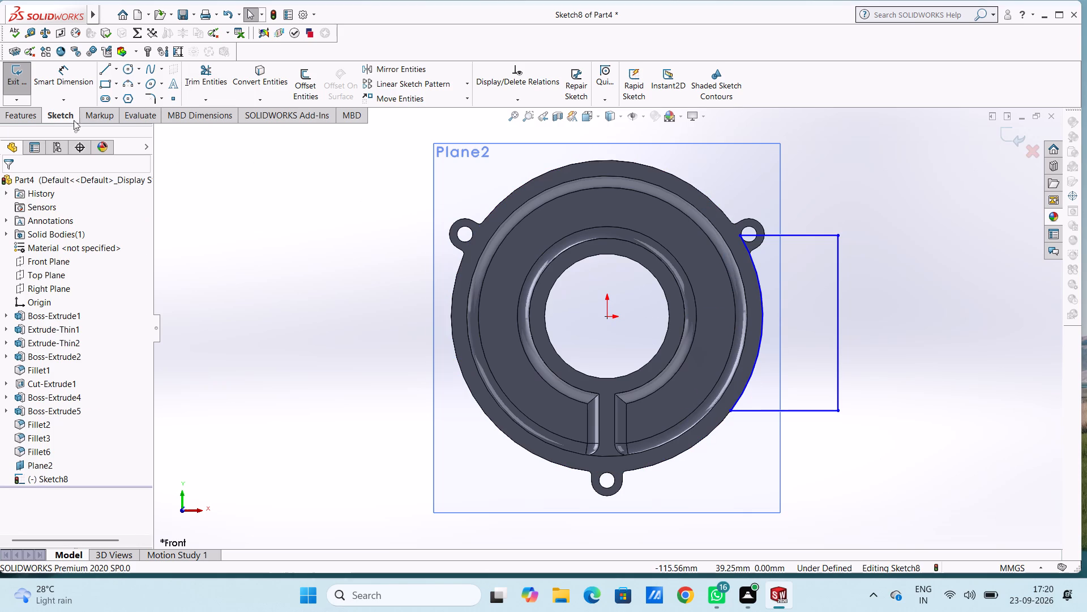
Dimension the radius of the profile's arc.
{"action": "left_click", "coordinate": [66, 75]}
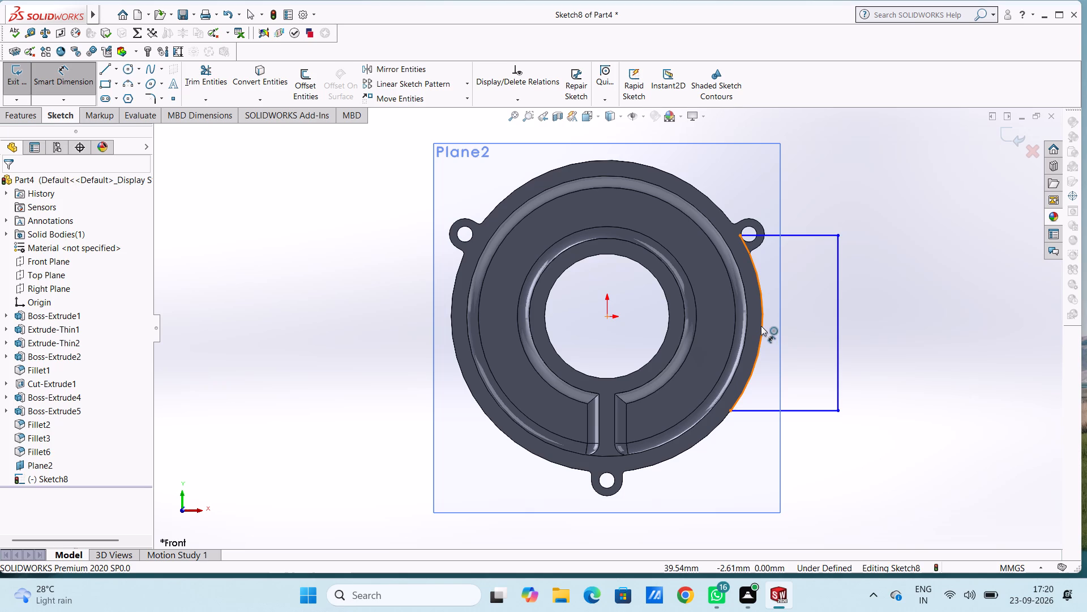
{"action": "left_click", "coordinate": [761, 326]}
{"action": "left_click", "coordinate": [981, 444]}
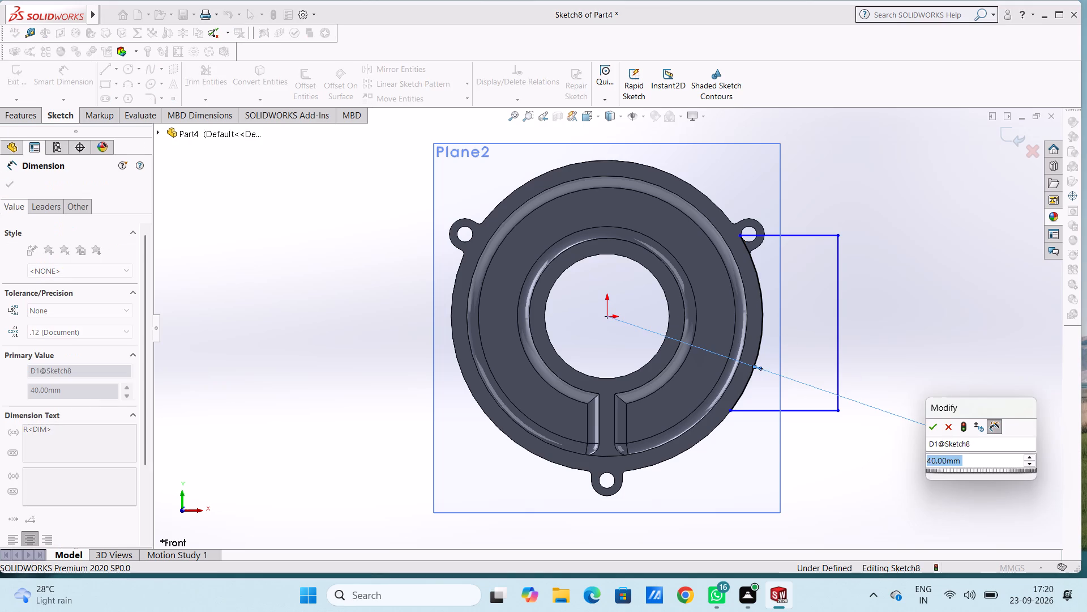
{"action": "left_click", "coordinate": [935, 427]}
{"action": "left_click", "coordinate": [938, 343]}
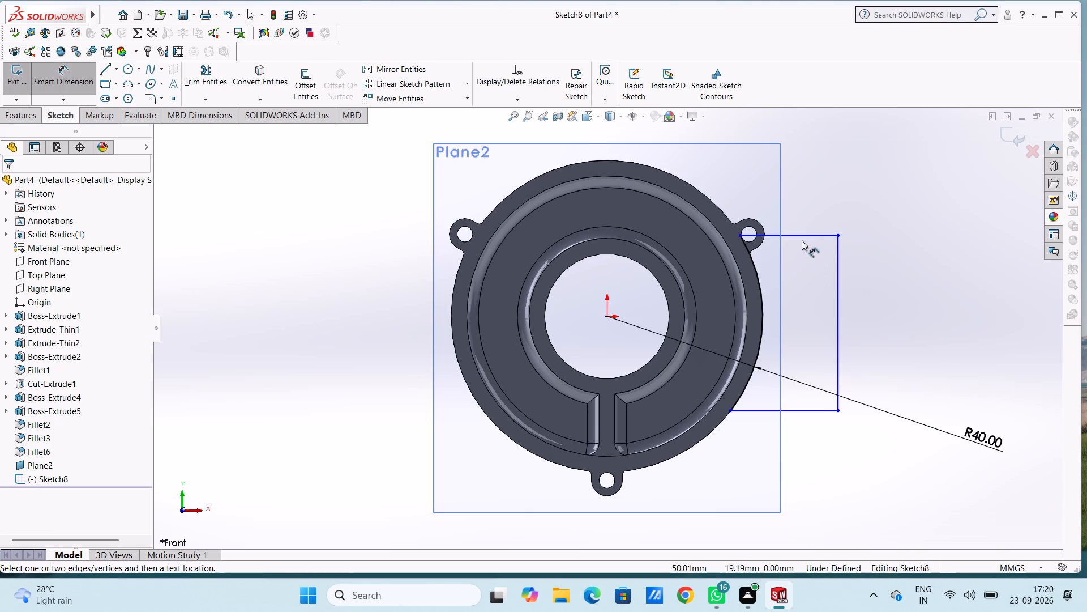
Dimension the lengths of the profile's upper horizontal line and its outer vertical line.
{"action": "left_click", "coordinate": [802, 236]}
{"action": "left_click", "coordinate": [783, 149]}
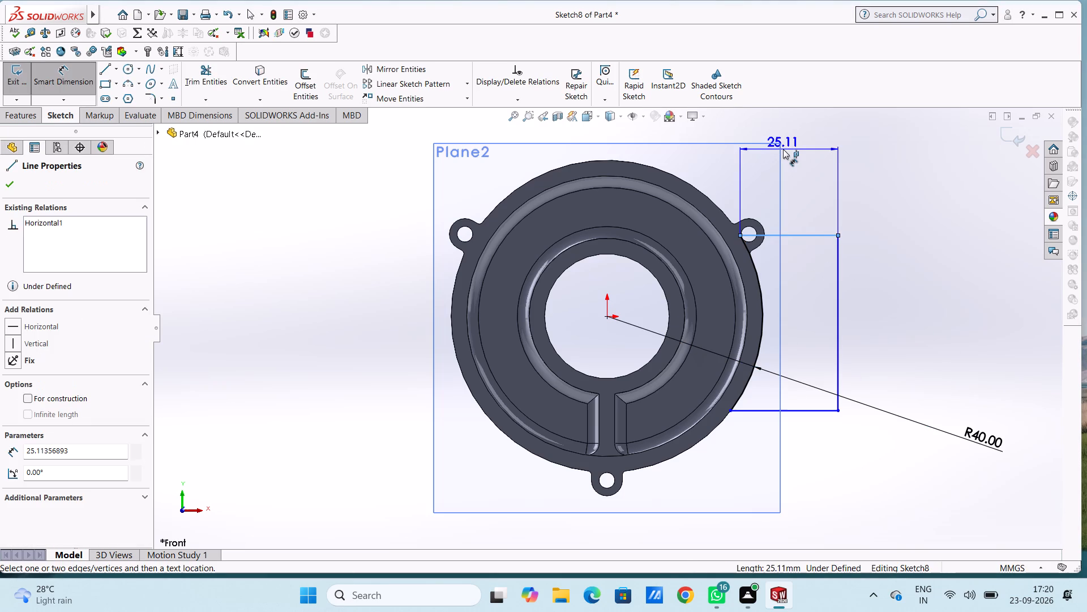
{"action": "left_click", "coordinate": [783, 149]}
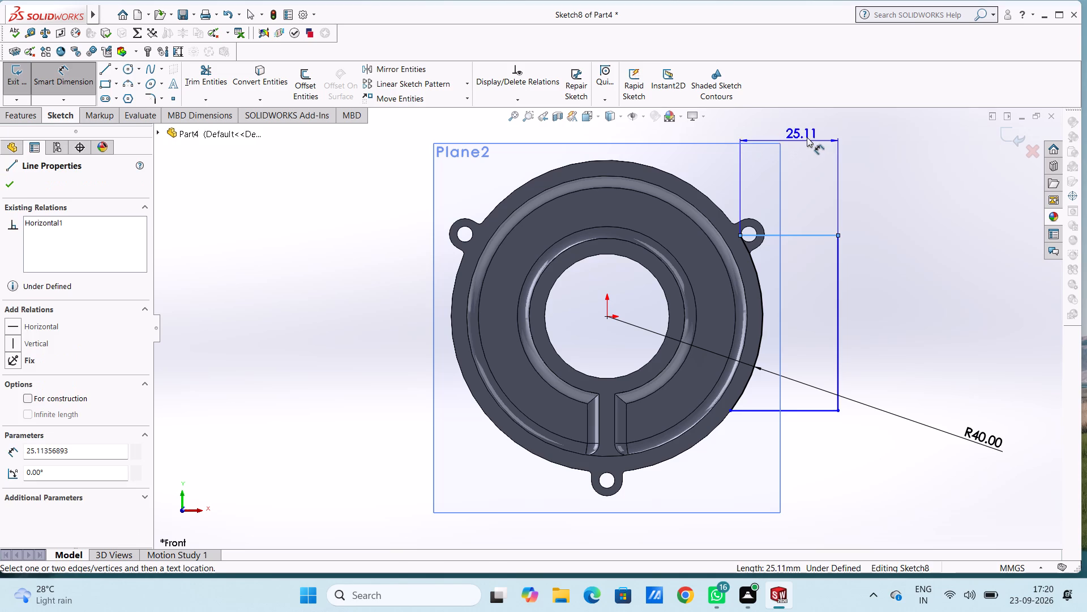
{"action": "left_click", "coordinate": [807, 137]}
{"action": "left_click", "coordinate": [760, 121]}
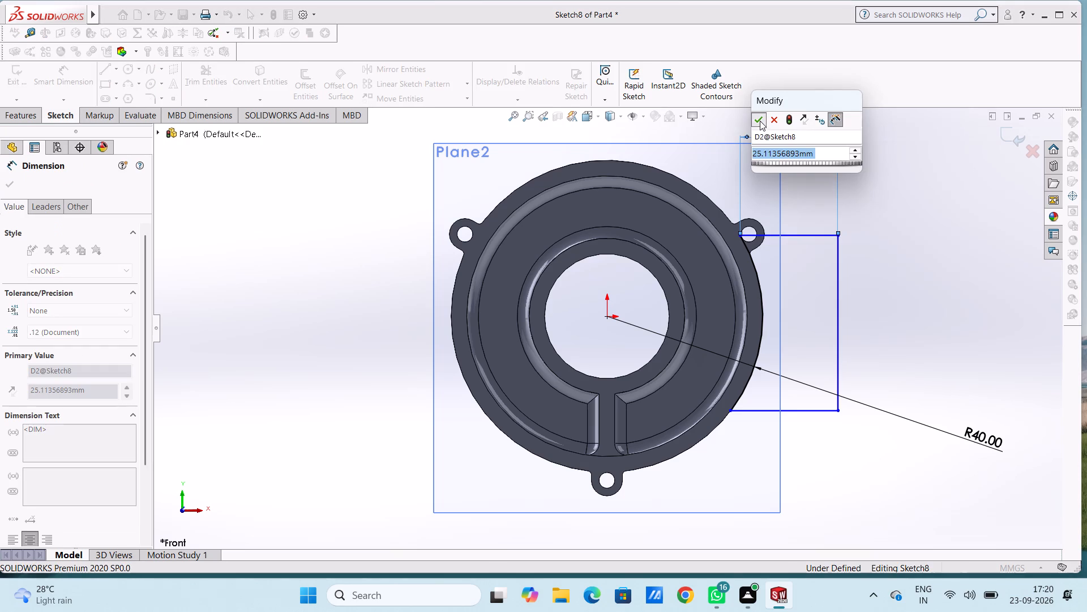
{"action": "left_click", "coordinate": [911, 175]}
{"action": "left_click", "coordinate": [840, 286]}
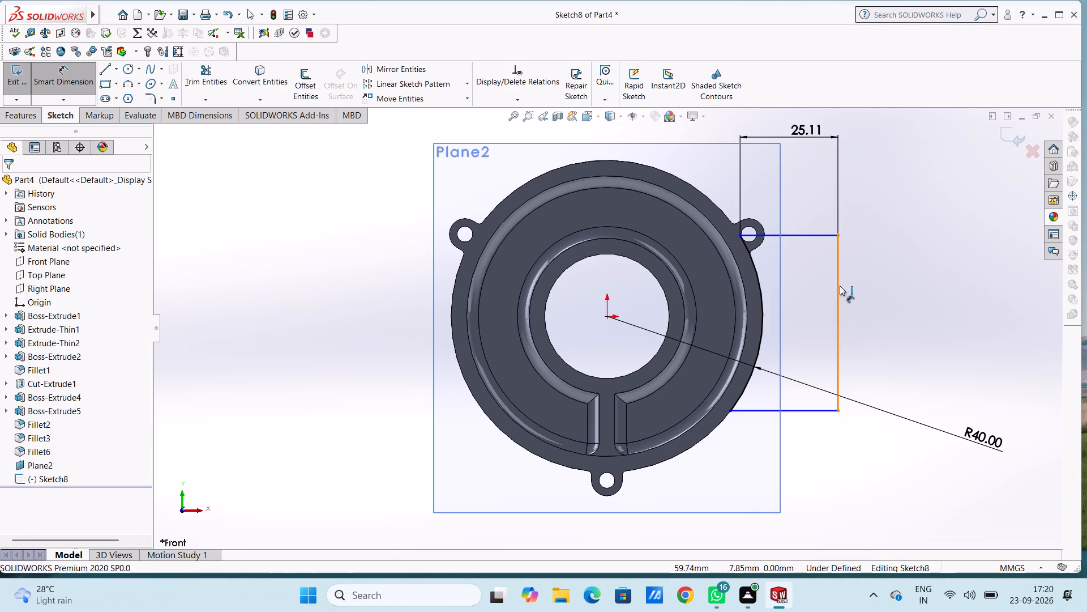
{"action": "left_click", "coordinate": [979, 286]}
{"action": "left_click", "coordinate": [928, 271]}
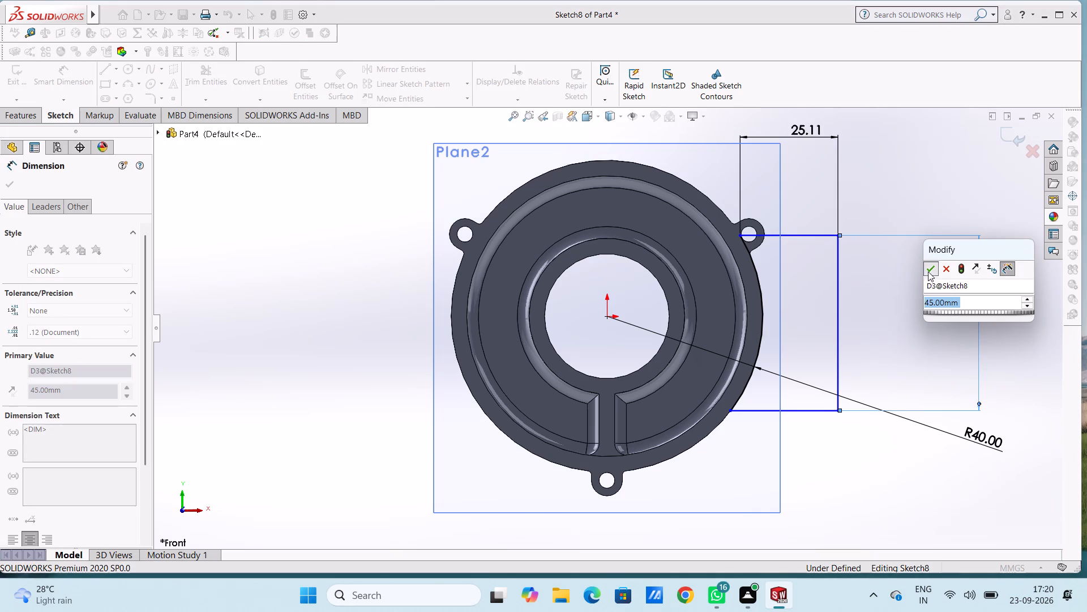
{"action": "left_click", "coordinate": [892, 299]}
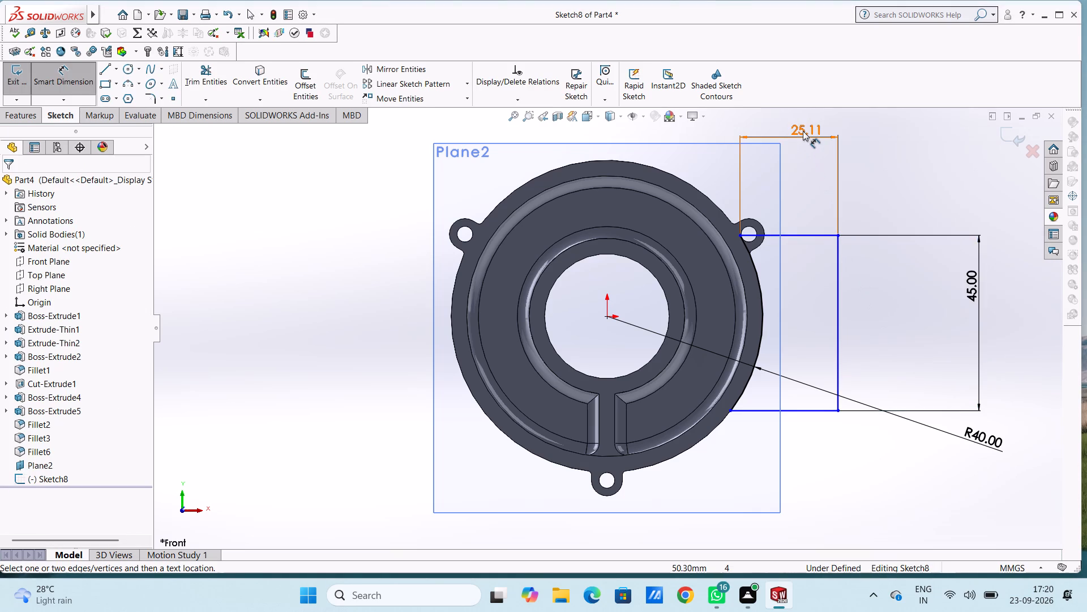
Set the upper horizontal line to 25 mm and dimension the lower horizontal line to 25 mm.
{"action": "double_click", "coordinate": [803, 131]}
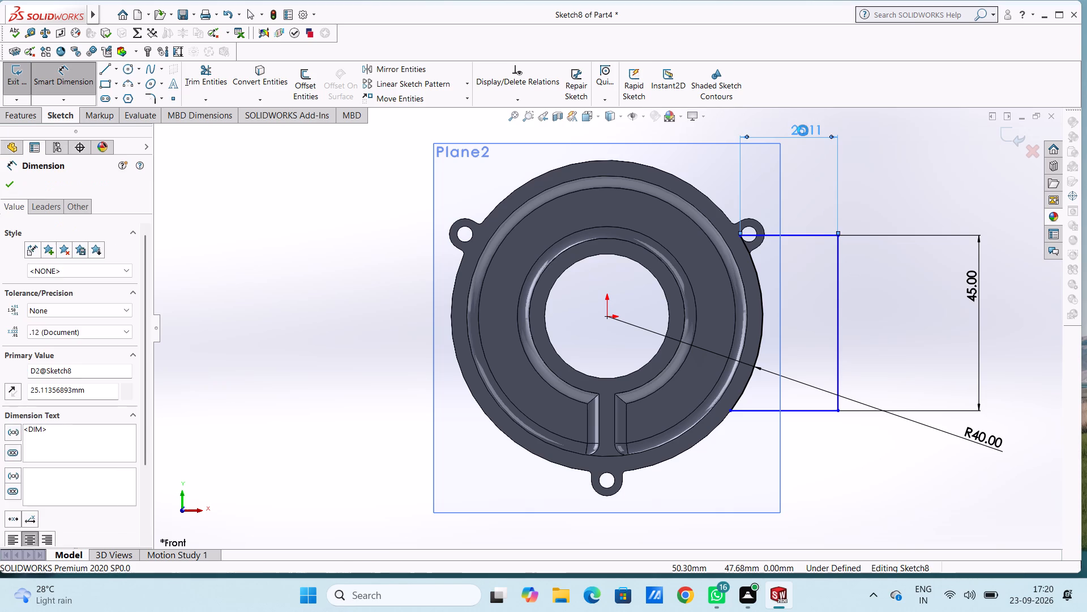
{"action": "type", "text": "25"}
{"action": "key", "text": "Return"}
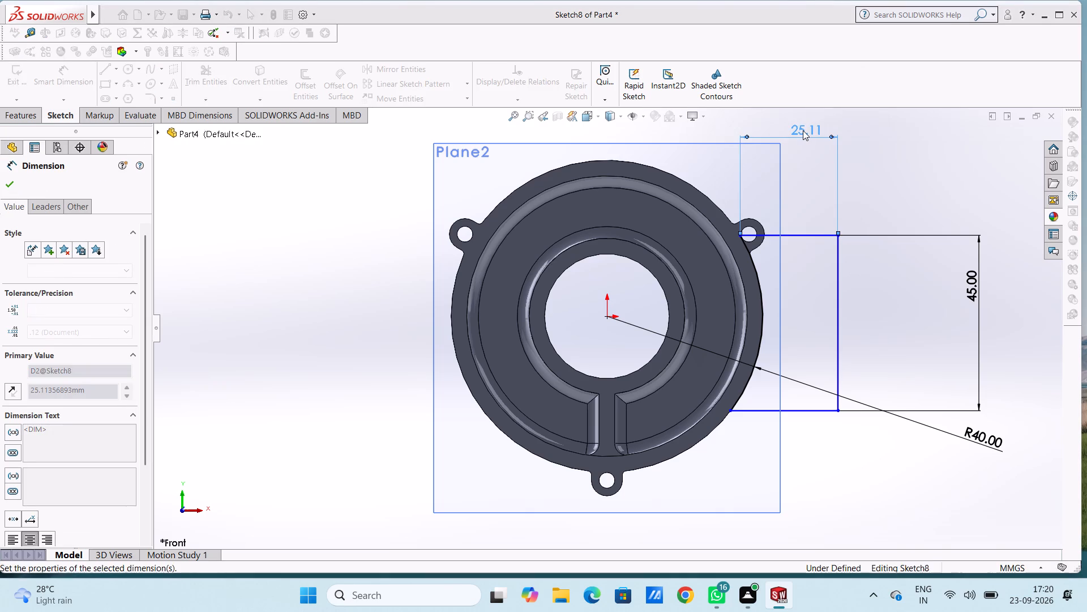
{"action": "left_click", "coordinate": [827, 150]}
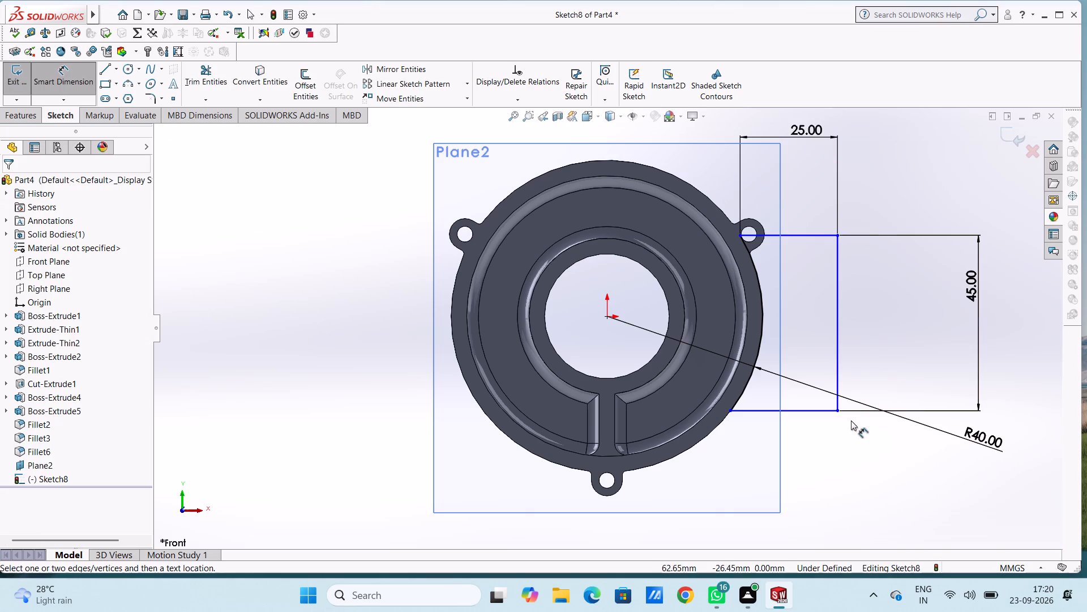
{"action": "left_click", "coordinate": [816, 410]}
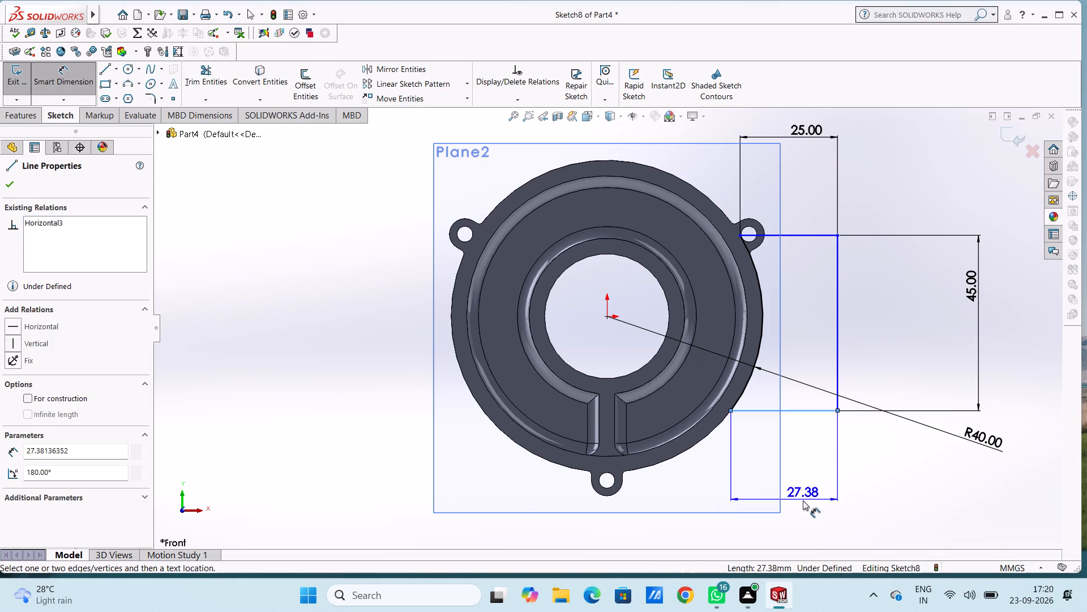
{"action": "left_click", "coordinate": [803, 500]}
{"action": "type", "text": "25"}
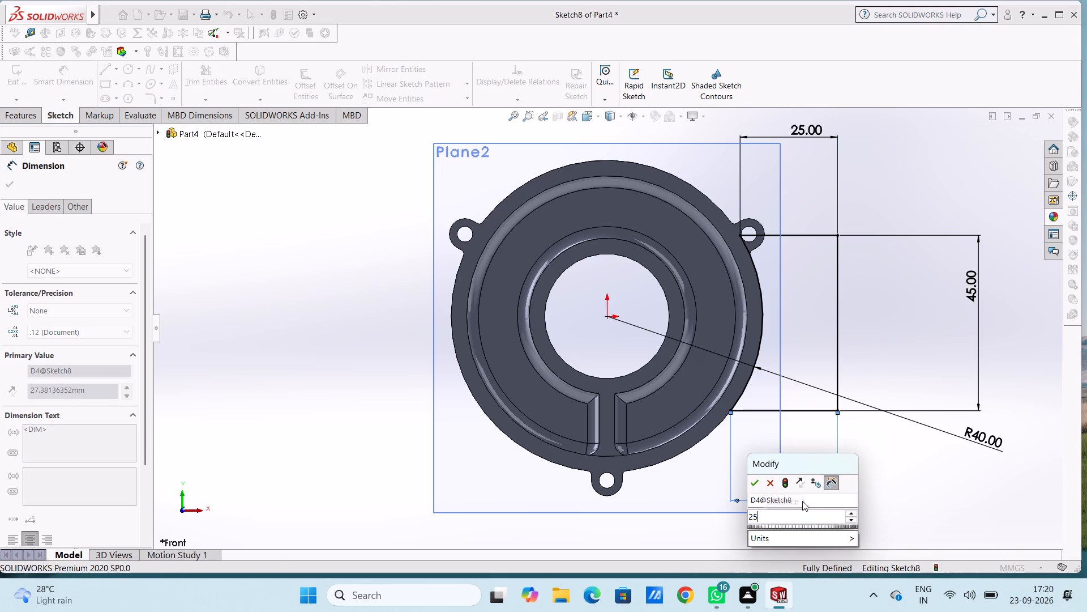
{"action": "key", "text": "Return"}
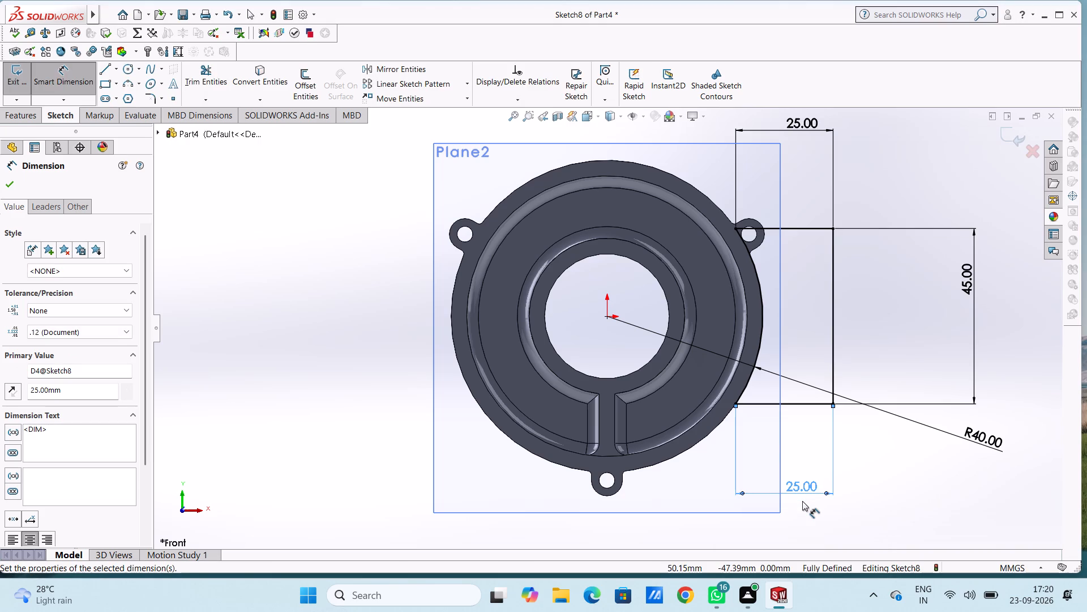
{"action": "left_click", "coordinate": [898, 341]}
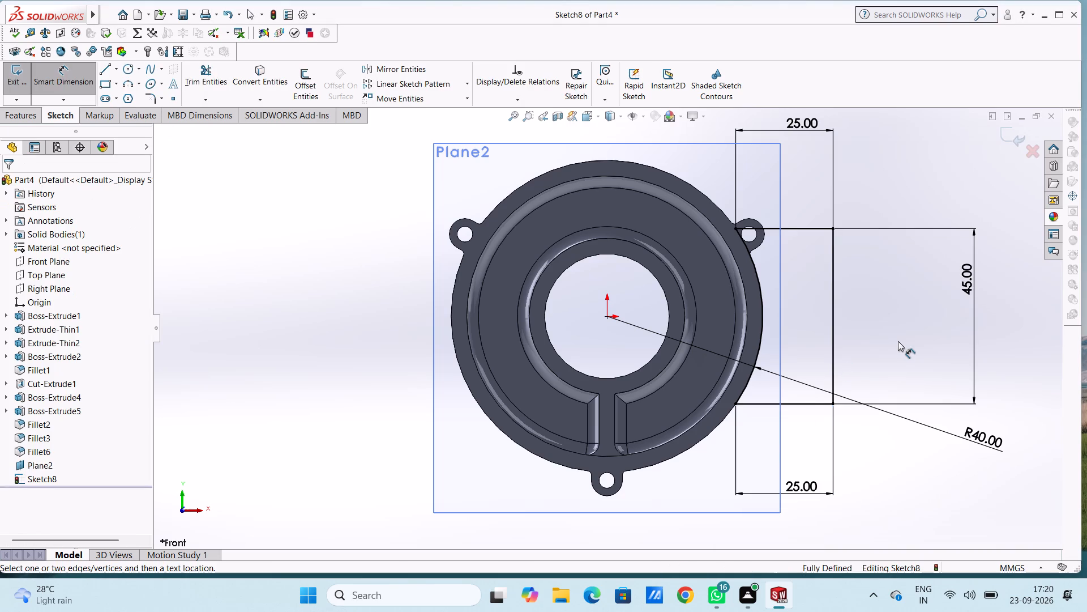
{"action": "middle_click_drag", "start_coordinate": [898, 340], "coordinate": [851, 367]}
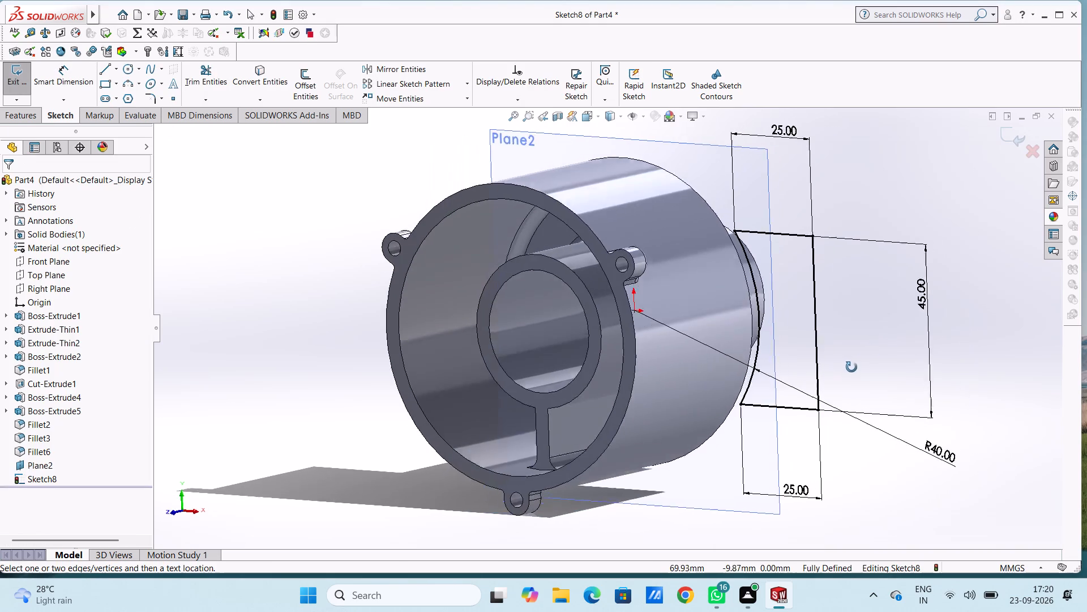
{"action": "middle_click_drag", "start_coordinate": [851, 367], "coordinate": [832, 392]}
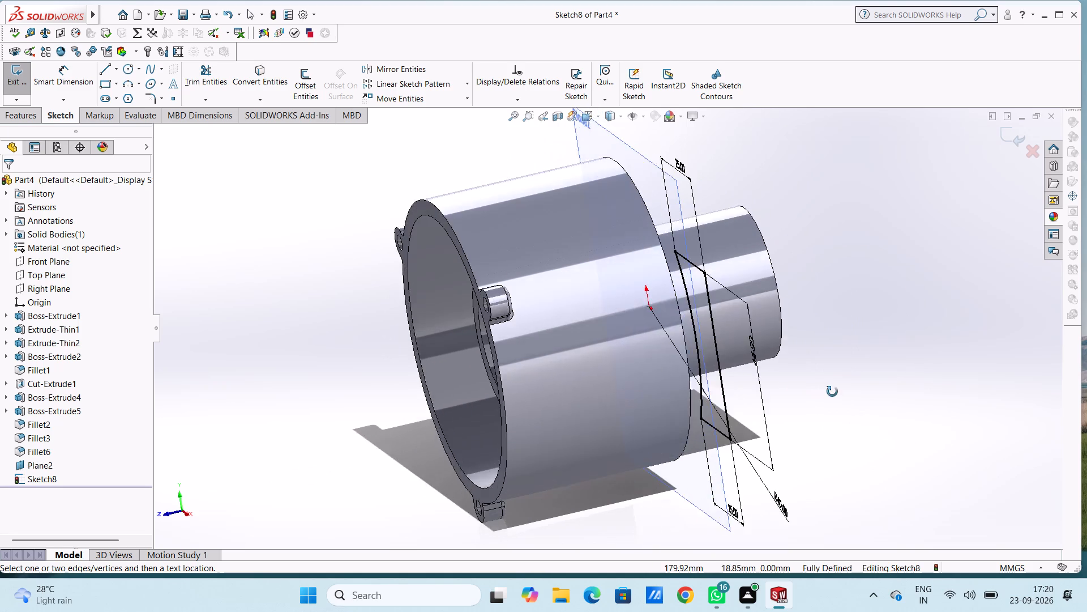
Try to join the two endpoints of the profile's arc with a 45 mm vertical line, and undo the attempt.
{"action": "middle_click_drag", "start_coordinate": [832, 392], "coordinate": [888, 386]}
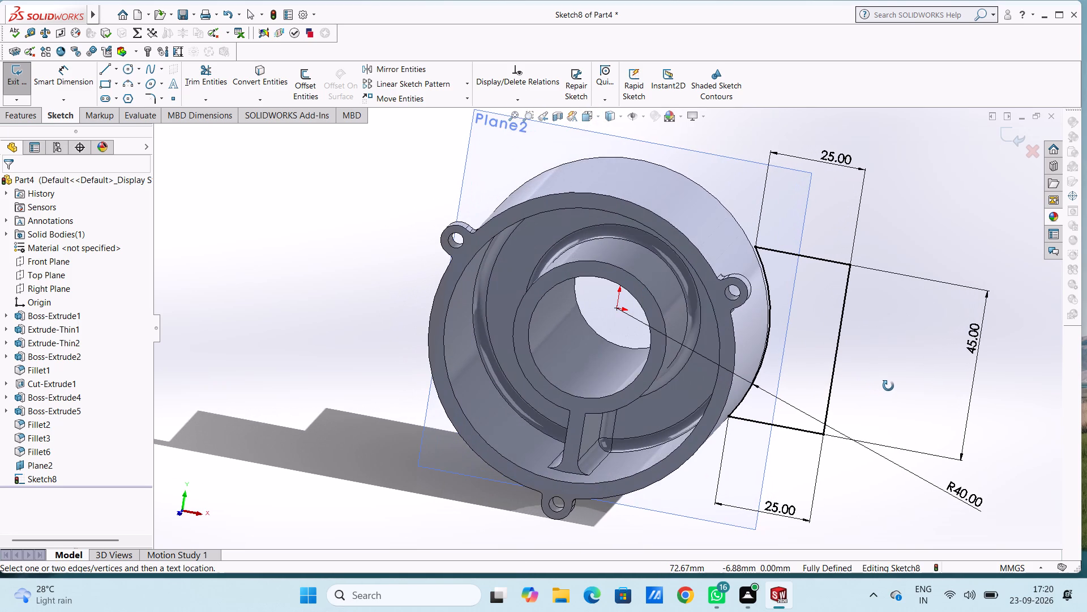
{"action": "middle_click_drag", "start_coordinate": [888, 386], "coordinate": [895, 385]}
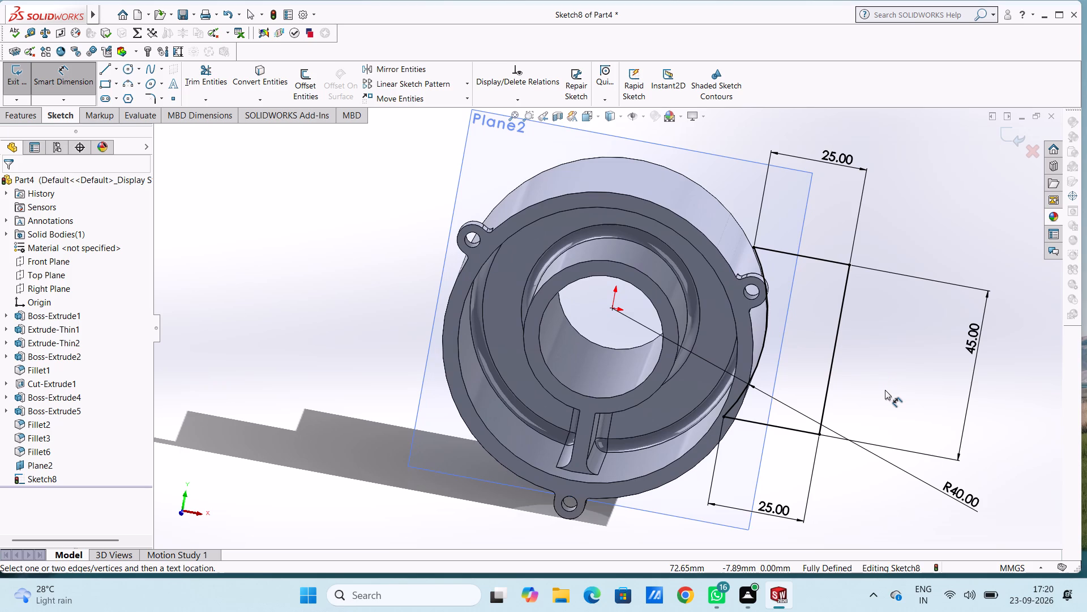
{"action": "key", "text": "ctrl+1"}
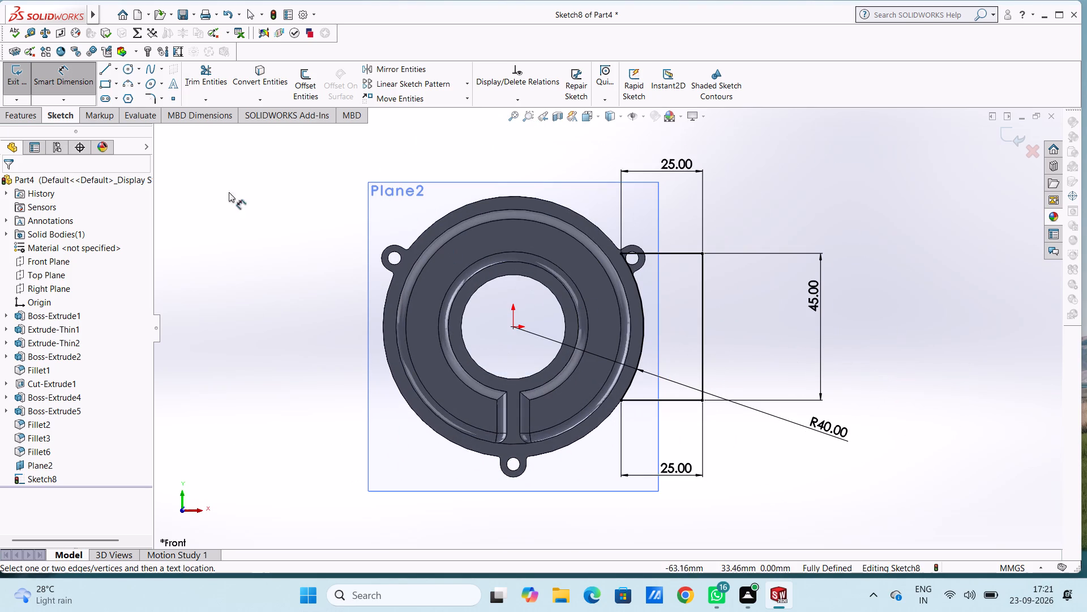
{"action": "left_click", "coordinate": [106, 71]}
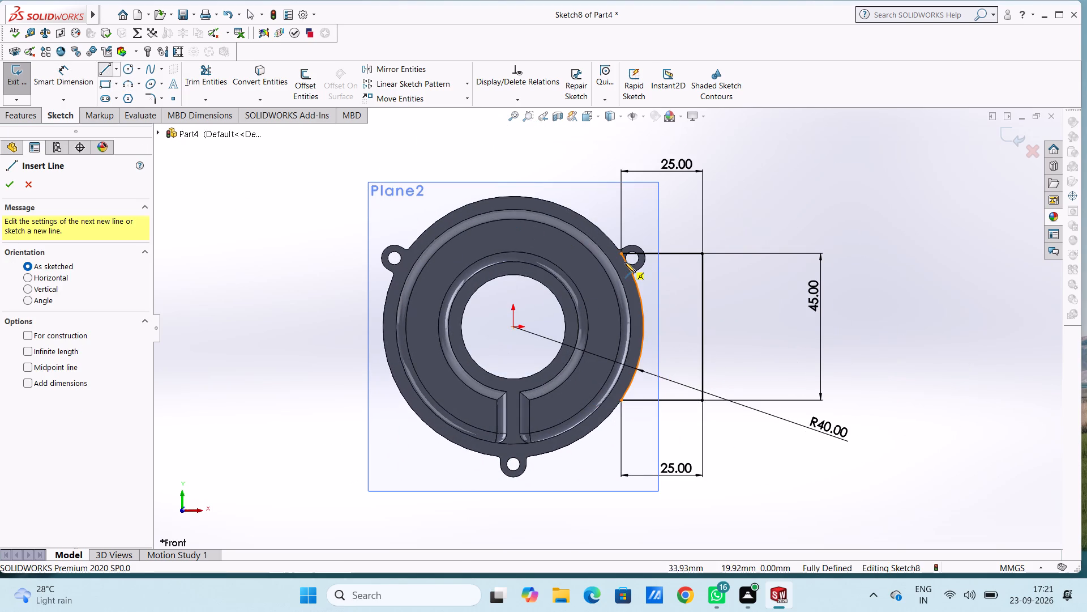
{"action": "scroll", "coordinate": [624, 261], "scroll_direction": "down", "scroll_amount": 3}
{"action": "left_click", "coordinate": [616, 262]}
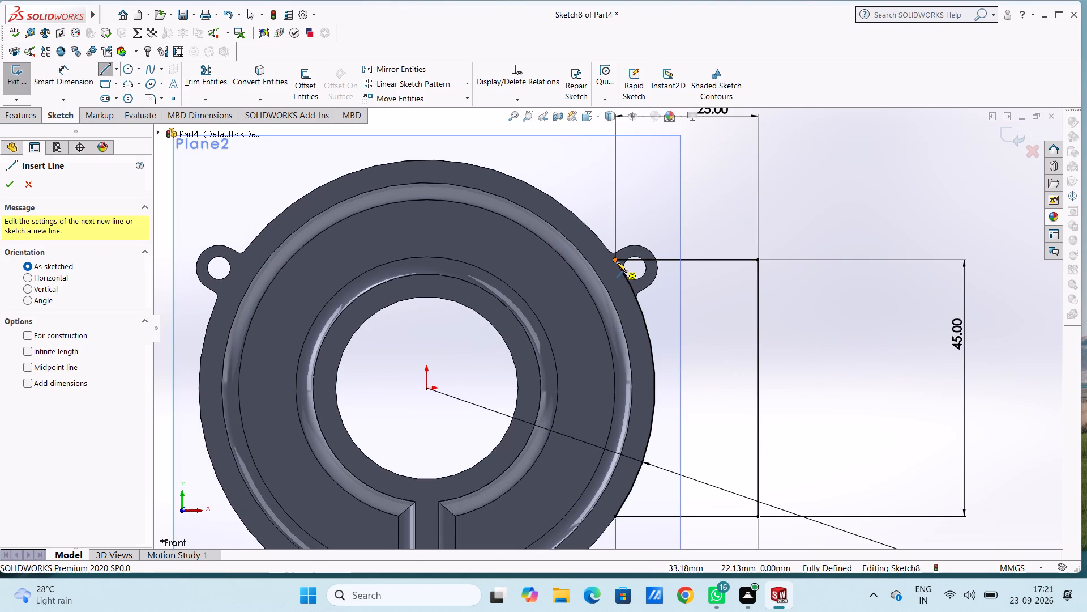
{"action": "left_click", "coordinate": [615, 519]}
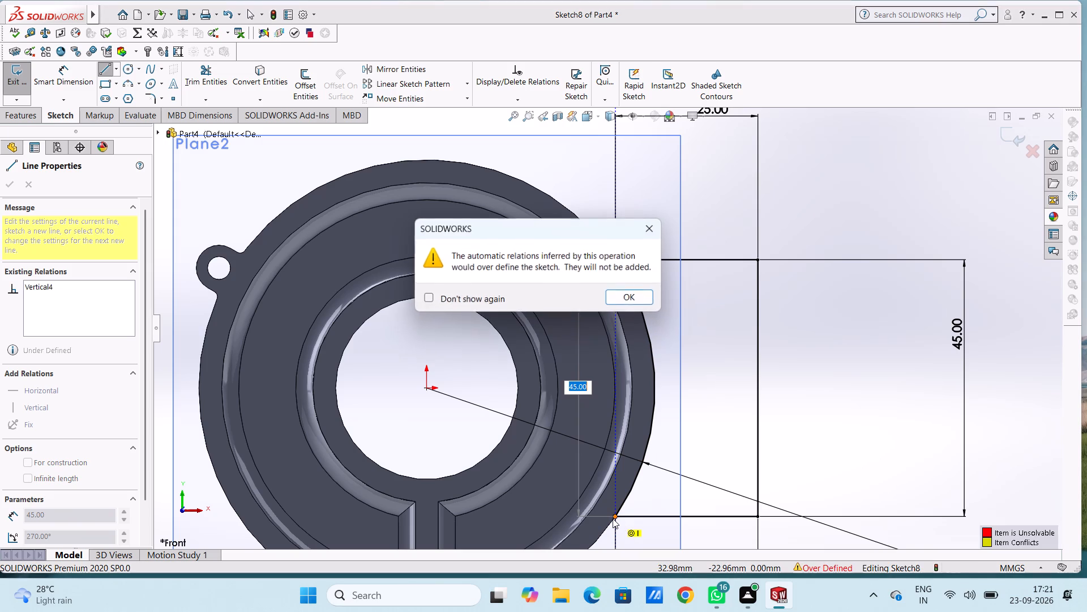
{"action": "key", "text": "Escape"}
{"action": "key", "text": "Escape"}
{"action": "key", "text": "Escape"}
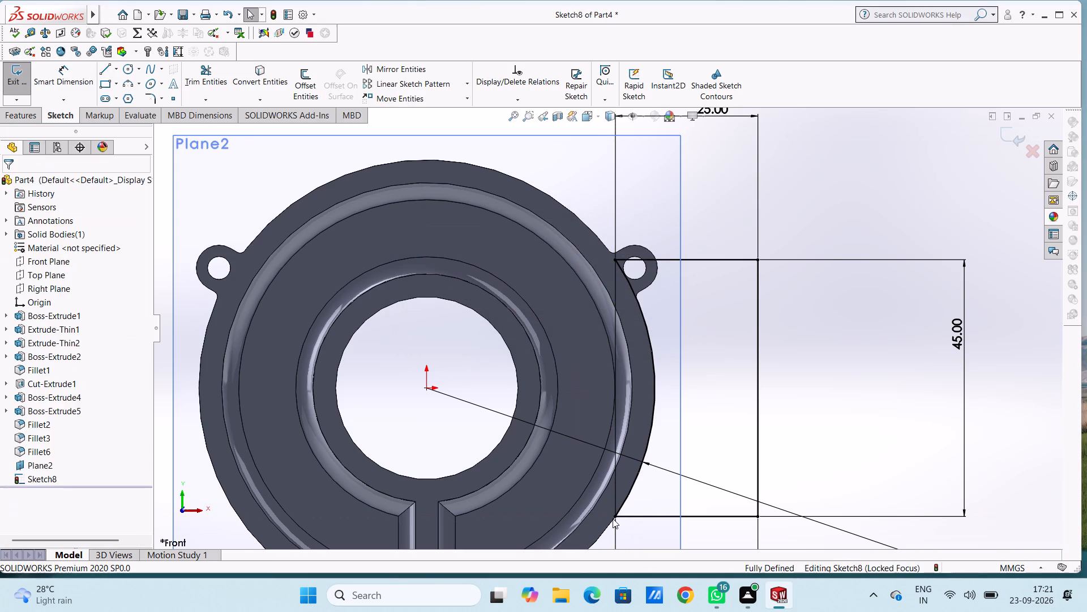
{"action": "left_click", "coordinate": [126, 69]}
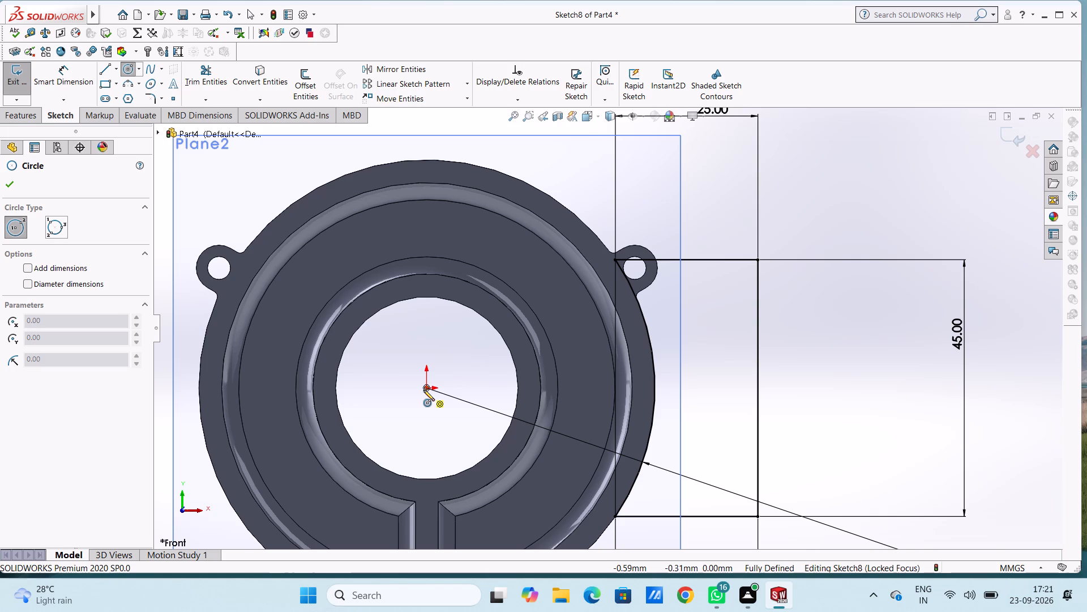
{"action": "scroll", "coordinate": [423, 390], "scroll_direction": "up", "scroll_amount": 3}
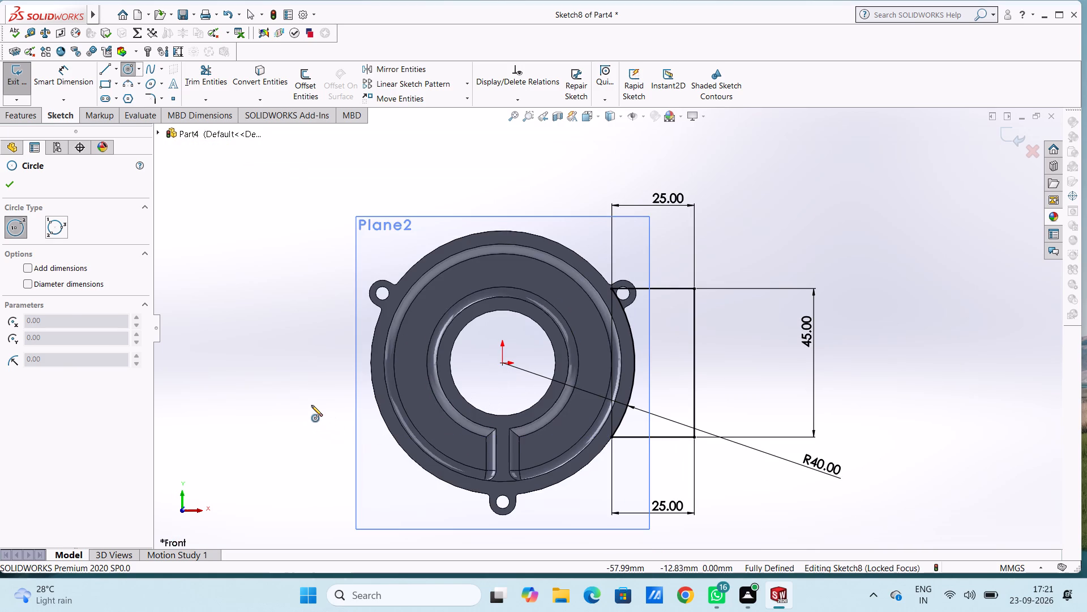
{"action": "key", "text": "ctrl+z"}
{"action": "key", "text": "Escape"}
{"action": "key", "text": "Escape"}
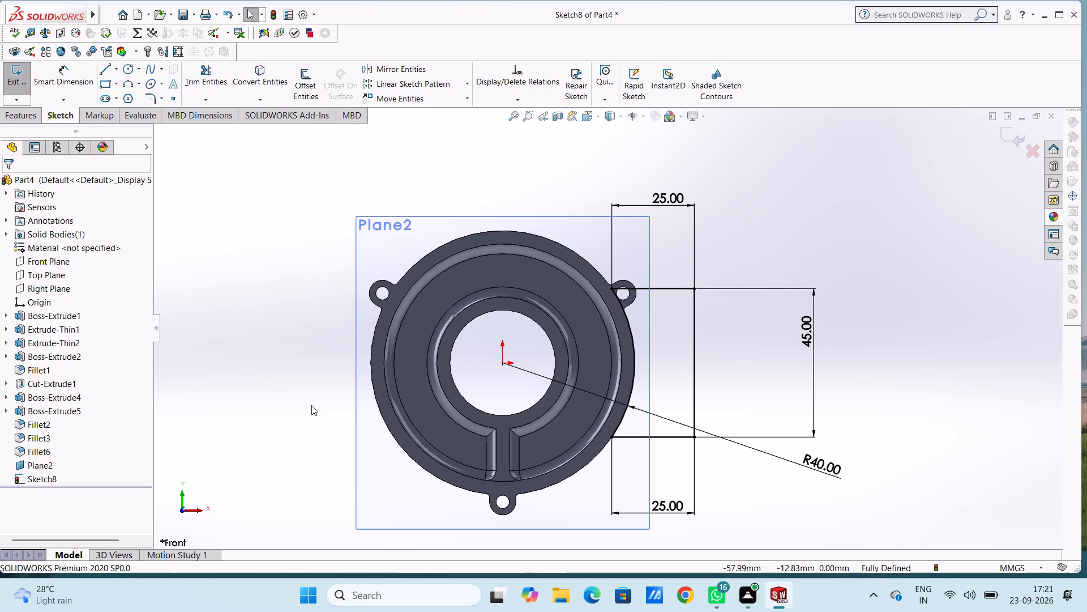
Extrude the arc-sided profile as a blind boss 20 mm toward the cup's open rim, merged with the body.
{"action": "middle_click_drag", "start_coordinate": [868, 232], "coordinate": [854, 239]}
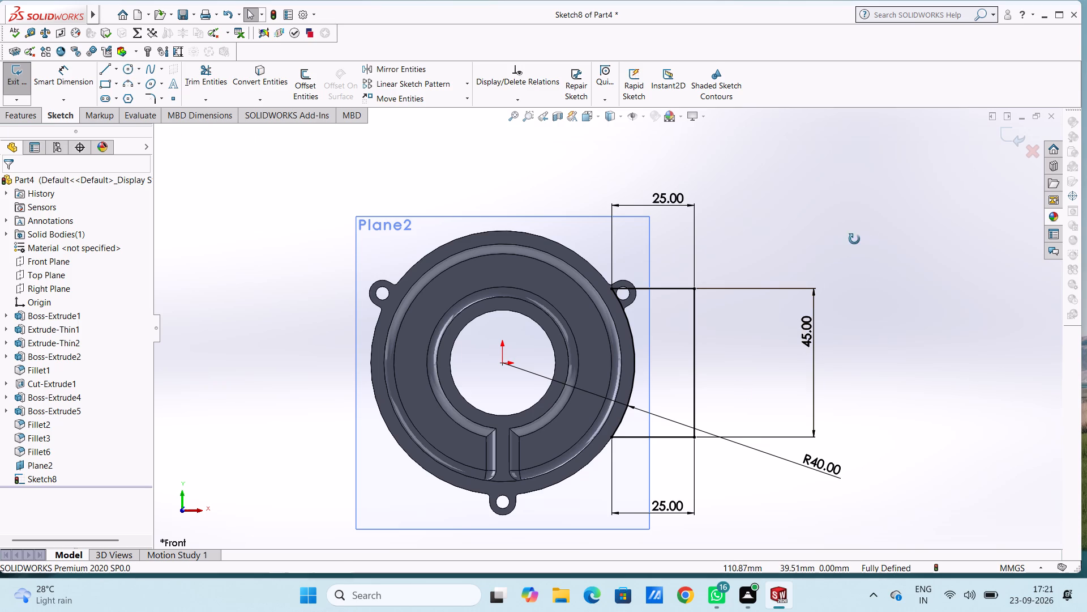
{"action": "middle_click_drag", "start_coordinate": [854, 239], "coordinate": [819, 307]}
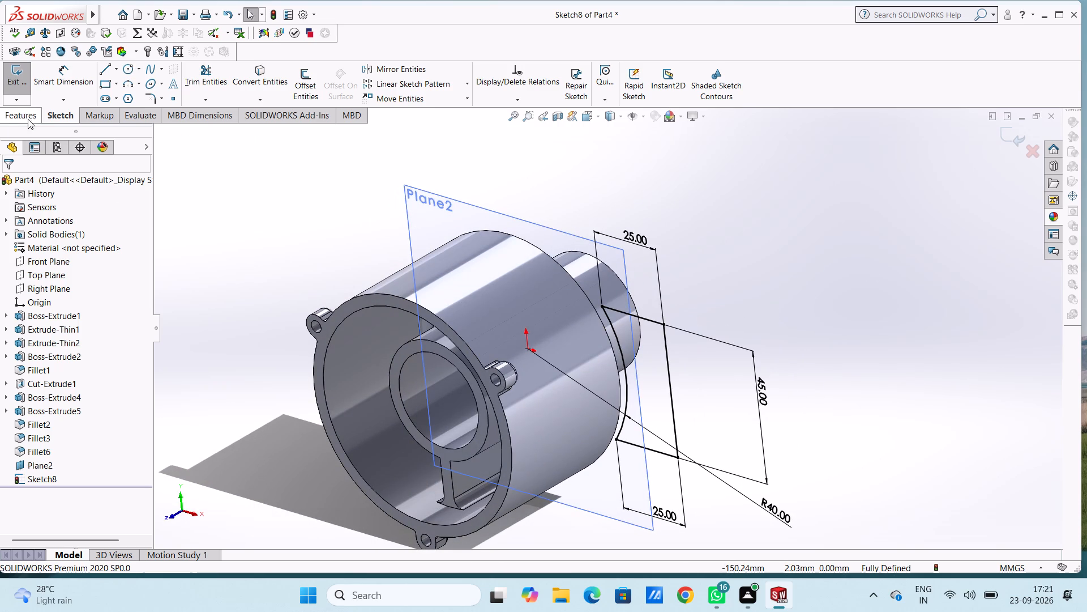
{"action": "left_click", "coordinate": [20, 113]}
{"action": "left_click", "coordinate": [16, 81]}
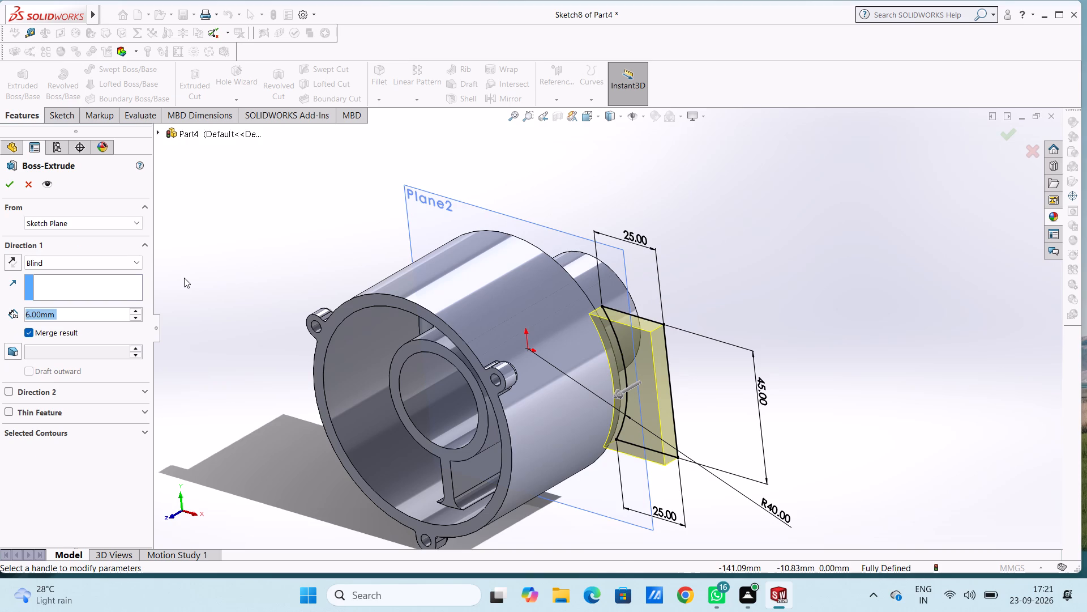
{"action": "type", "text": "20"}
{"action": "key", "text": "Return"}
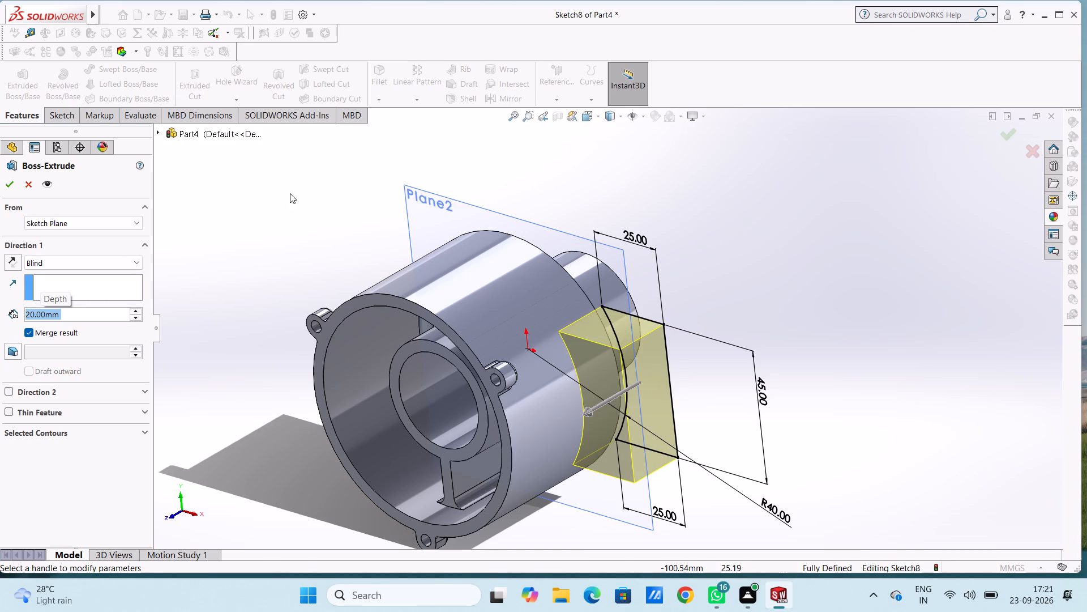
{"action": "middle_click_drag", "start_coordinate": [308, 189], "coordinate": [311, 334]}
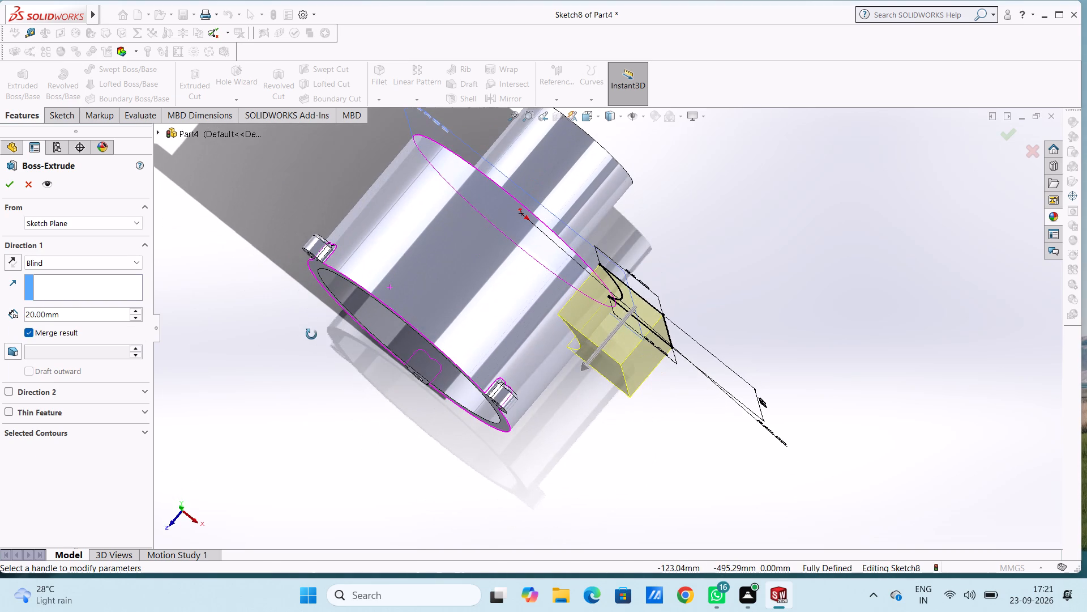
{"action": "middle_click_drag", "start_coordinate": [311, 334], "coordinate": [312, 334]}
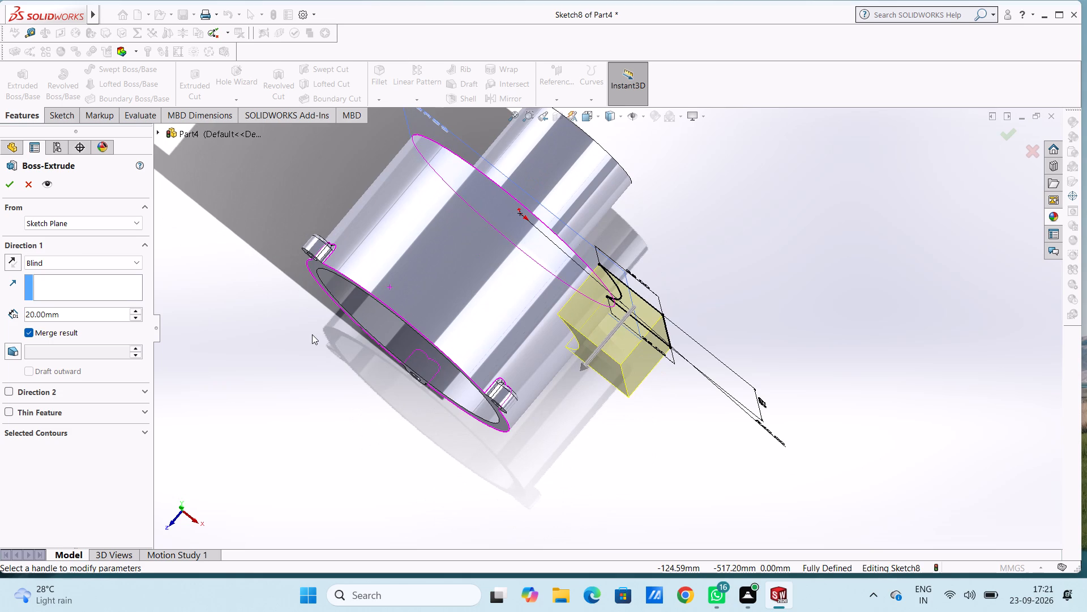
{"action": "left_click", "coordinate": [8, 185]}
{"action": "left_click", "coordinate": [228, 219]}
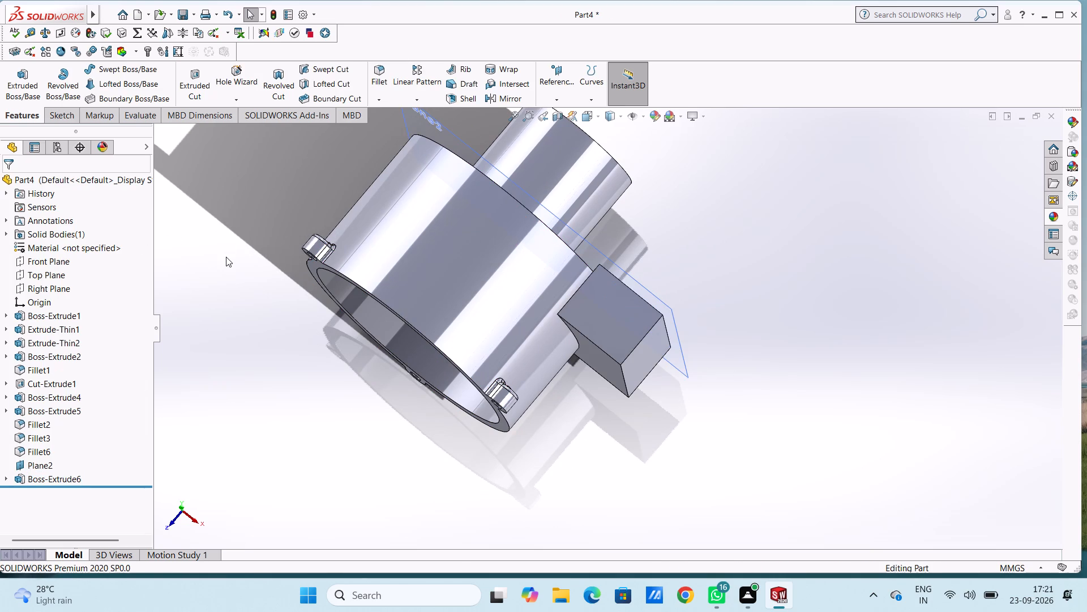
Hide the offset plane Plane2.
{"action": "middle_click_drag", "start_coordinate": [226, 260], "coordinate": [190, 316]}
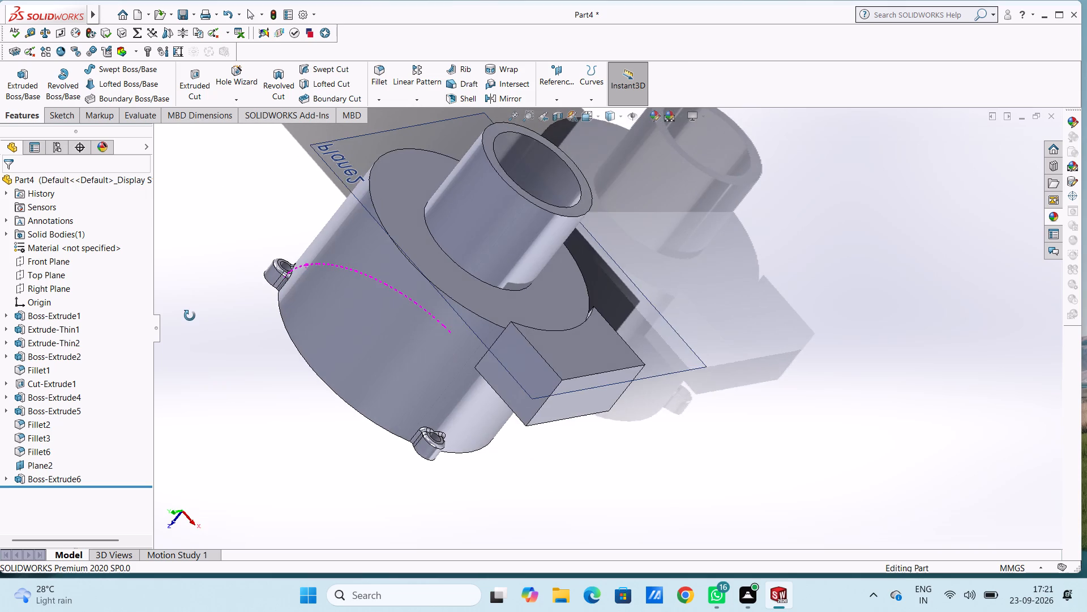
{"action": "middle_click_drag", "start_coordinate": [190, 316], "coordinate": [228, 231]}
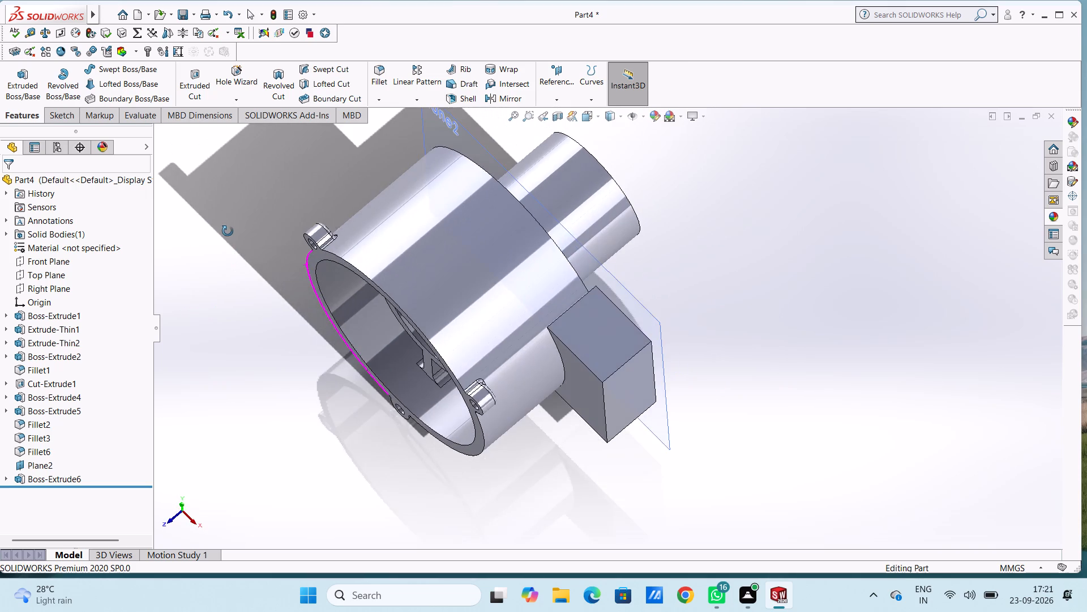
{"action": "middle_click_drag", "start_coordinate": [228, 231], "coordinate": [213, 231]}
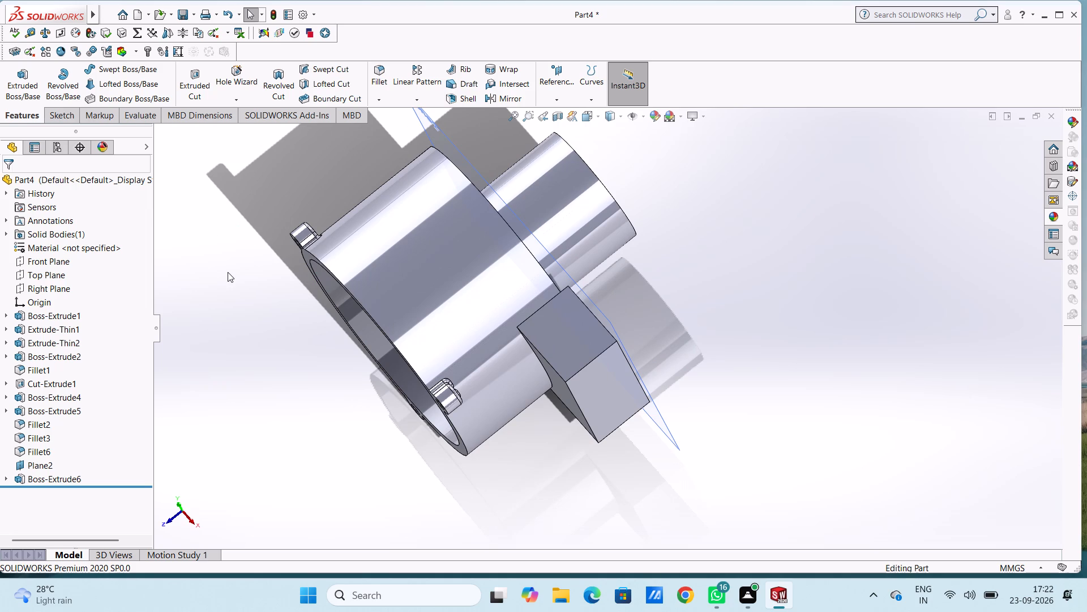
{"action": "middle_click_drag", "start_coordinate": [228, 272], "coordinate": [245, 248]}
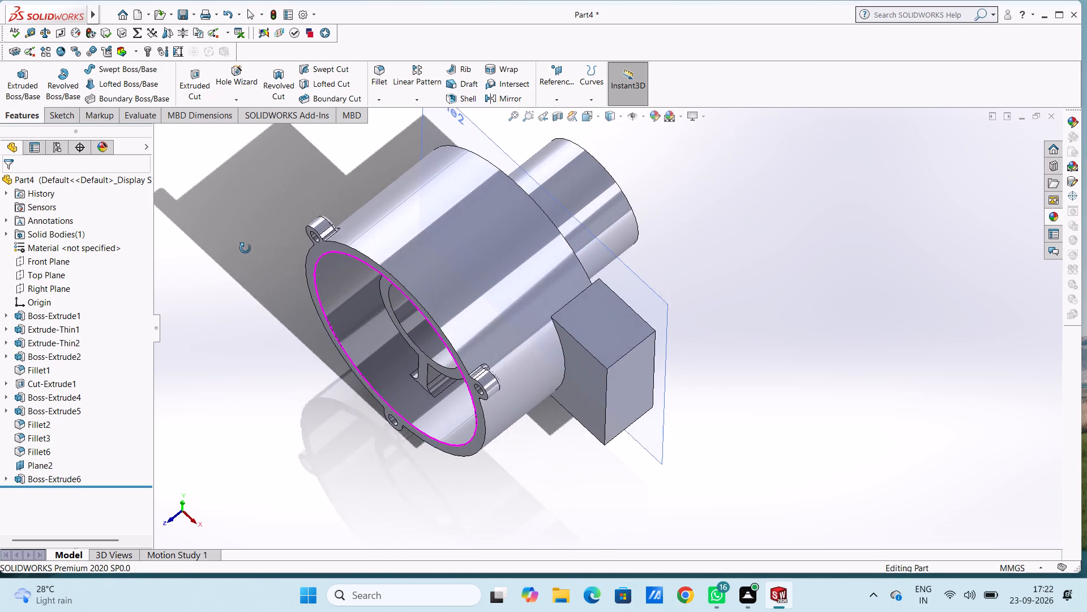
{"action": "middle_click_drag", "start_coordinate": [245, 248], "coordinate": [237, 240]}
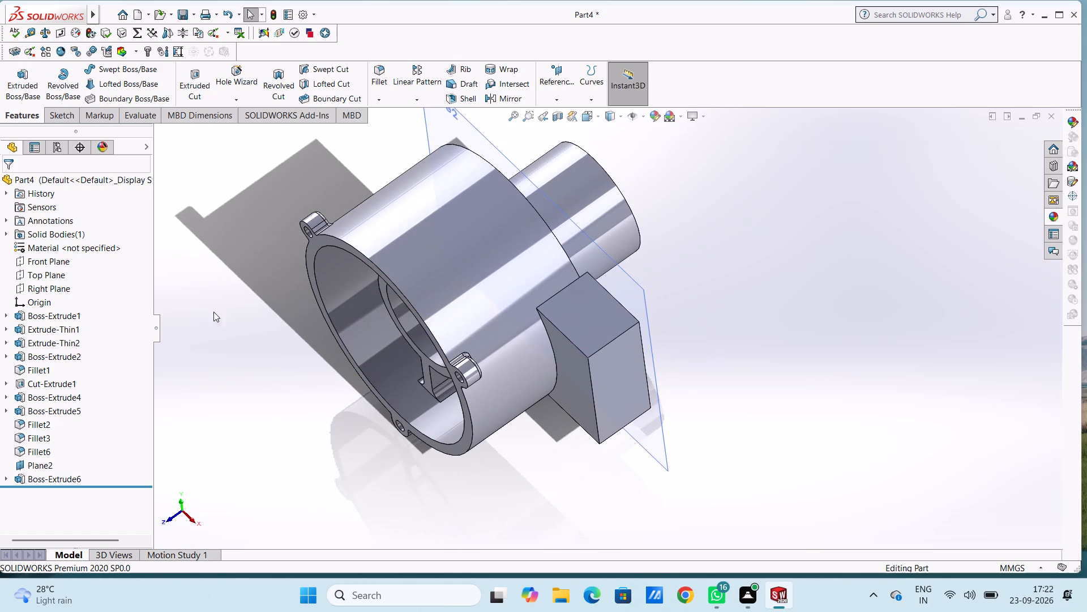
{"action": "left_click", "coordinate": [47, 461]}
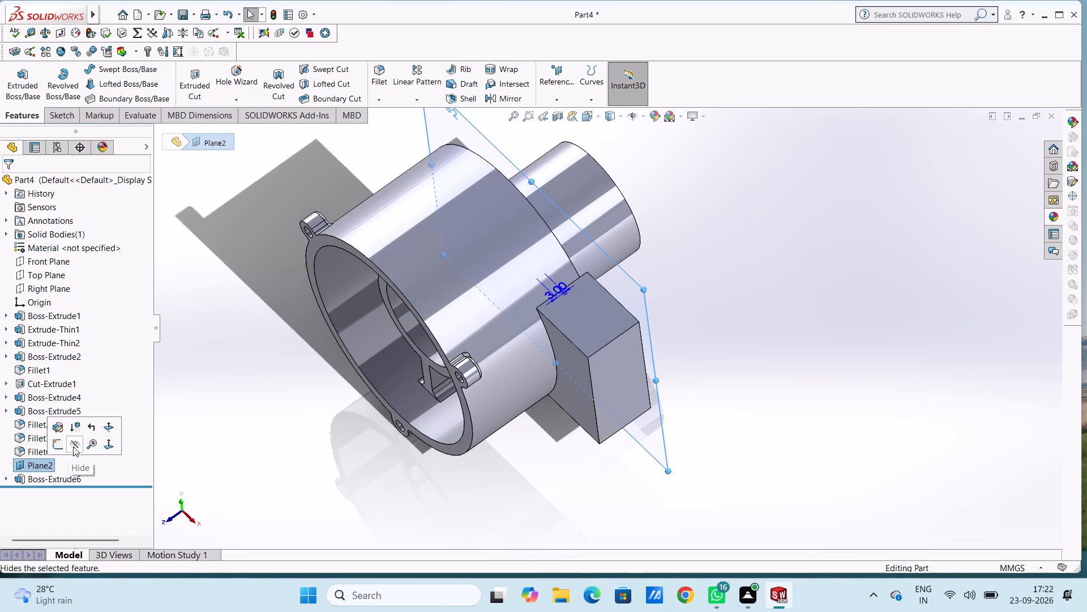
{"action": "left_click", "coordinate": [73, 447]}
{"action": "left_click", "coordinate": [193, 425]}
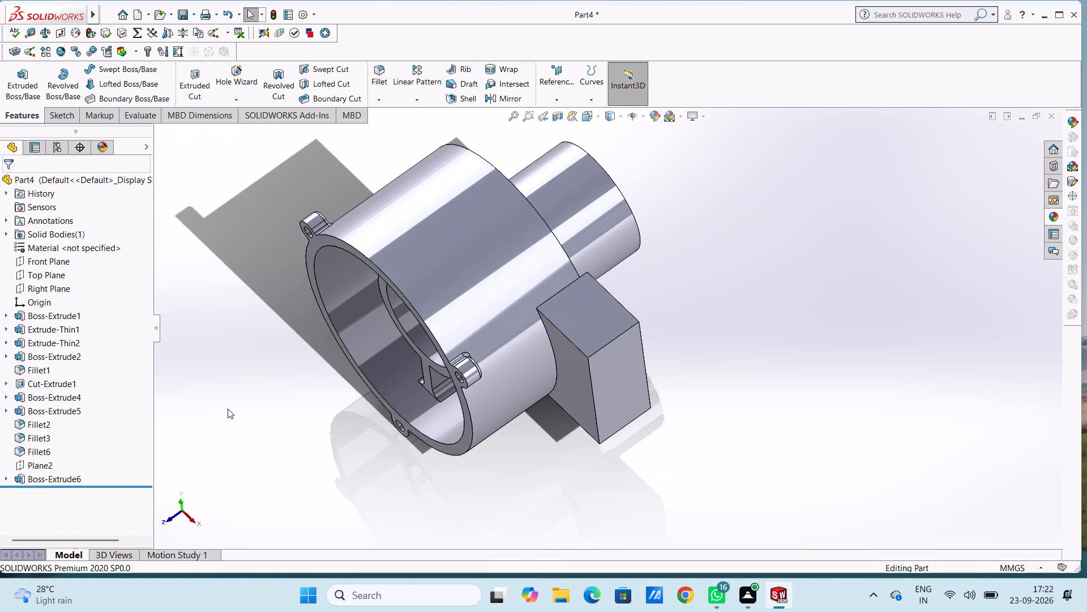
Sketch on the side block's rear face three connected lines: about 32 mm inward from its upper corner, 45 mm down, and back to its lower corner.
{"action": "key", "text": "ctrl+2"}
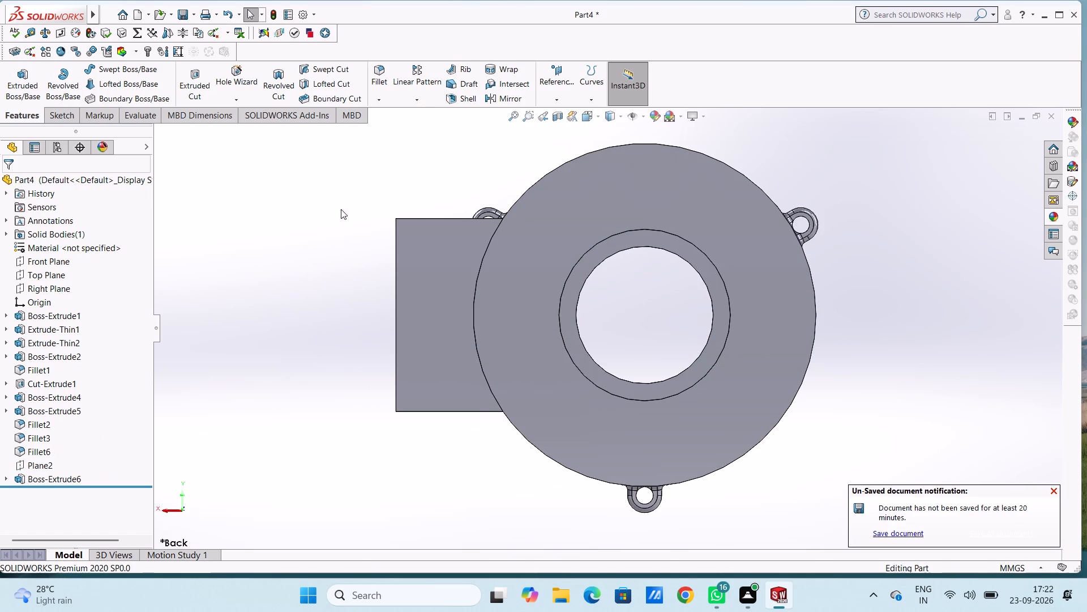
{"action": "middle_click_drag", "start_coordinate": [342, 228], "coordinate": [337, 265]}
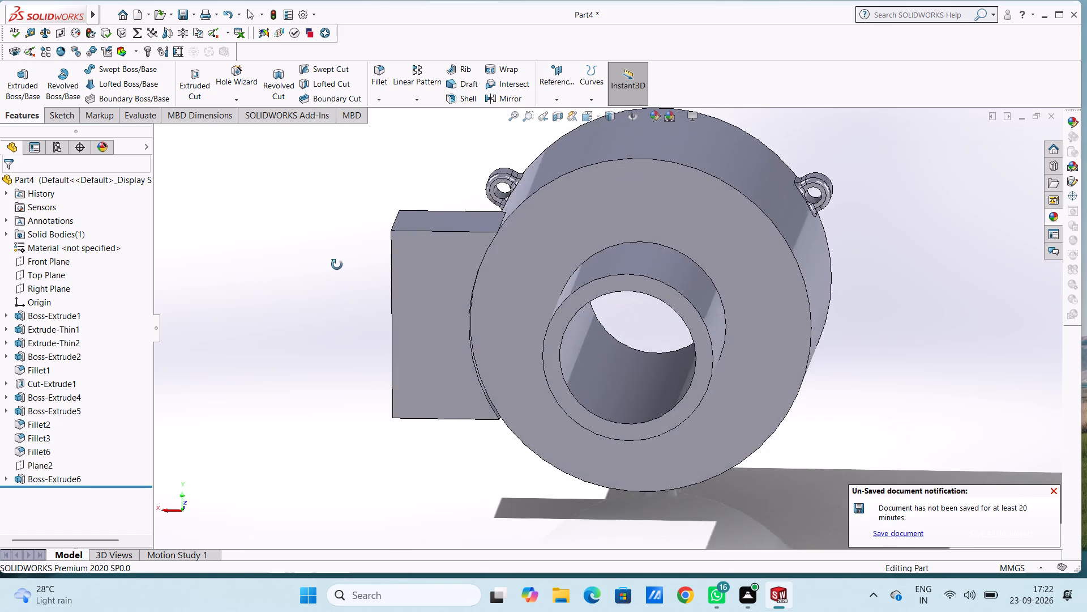
{"action": "middle_click_drag", "start_coordinate": [337, 265], "coordinate": [341, 237]}
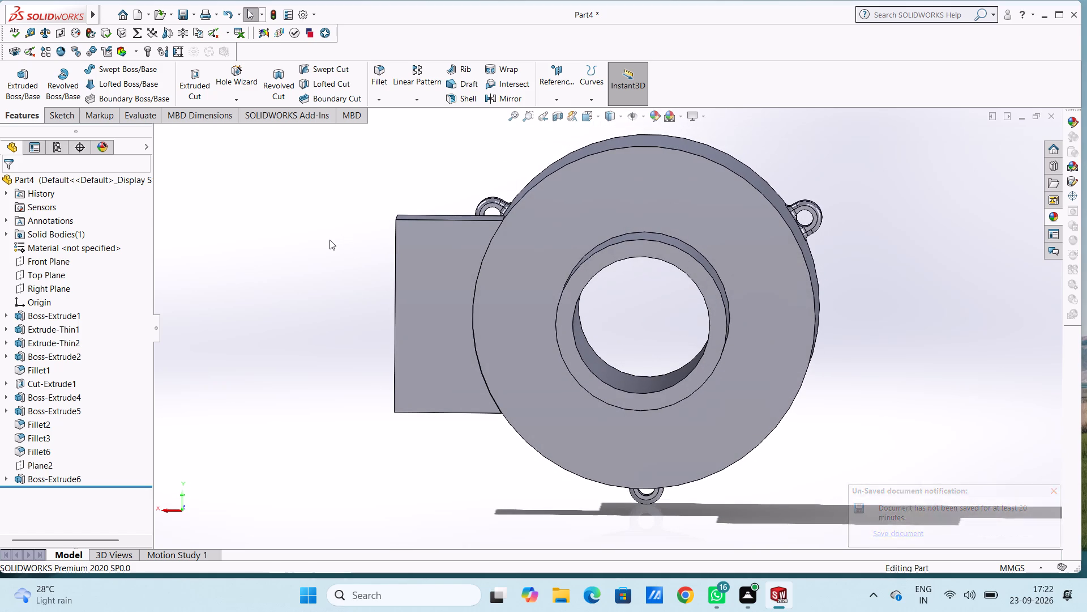
{"action": "key", "text": "ctrl+2"}
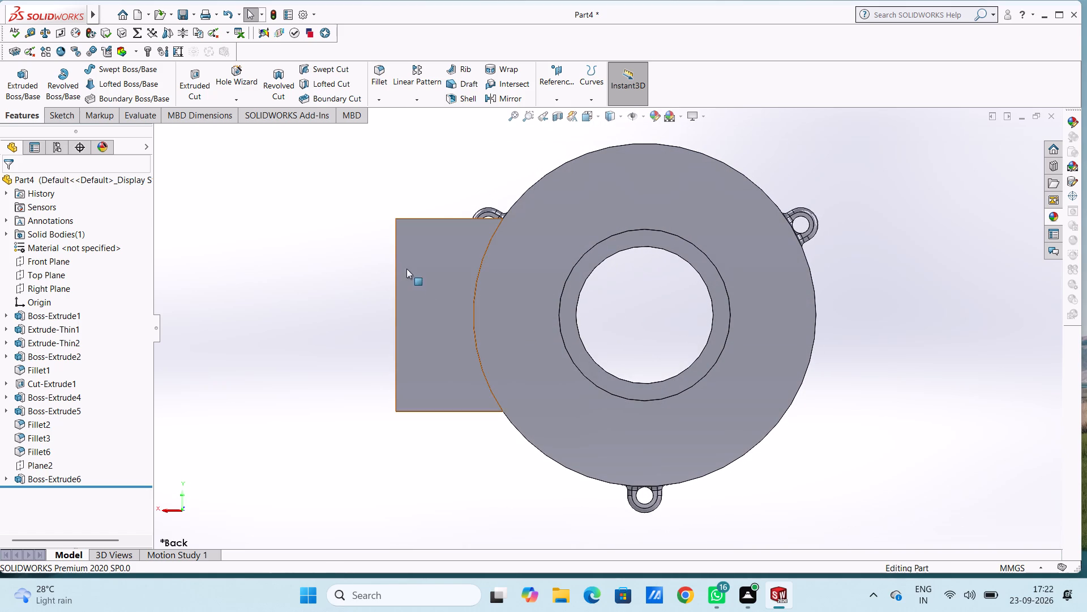
{"action": "left_click", "coordinate": [421, 277]}
{"action": "left_click", "coordinate": [471, 244]}
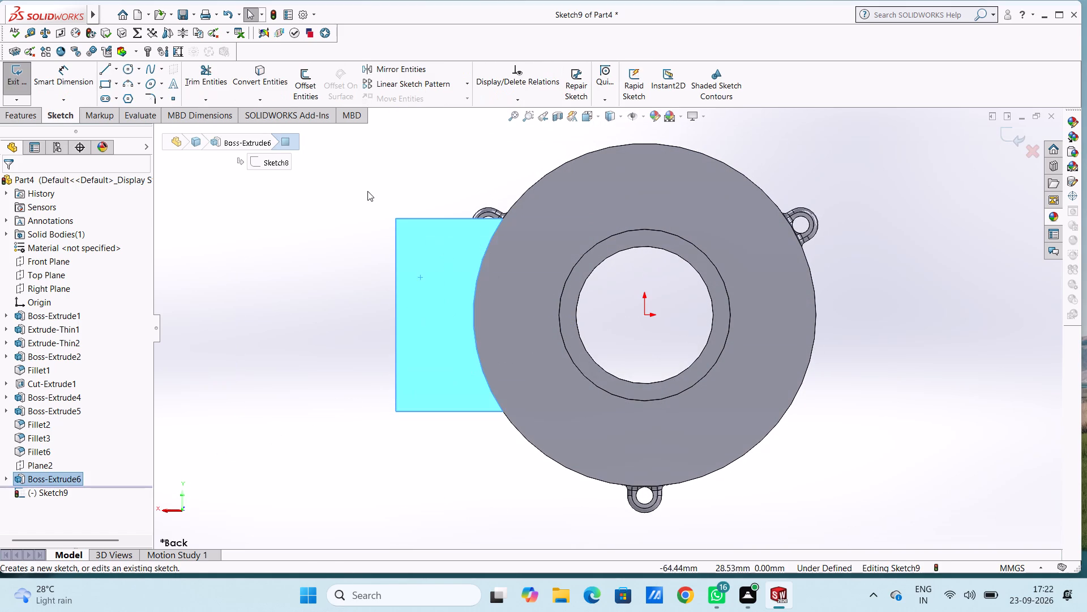
{"action": "left_click", "coordinate": [367, 190]}
{"action": "left_click", "coordinate": [104, 69]}
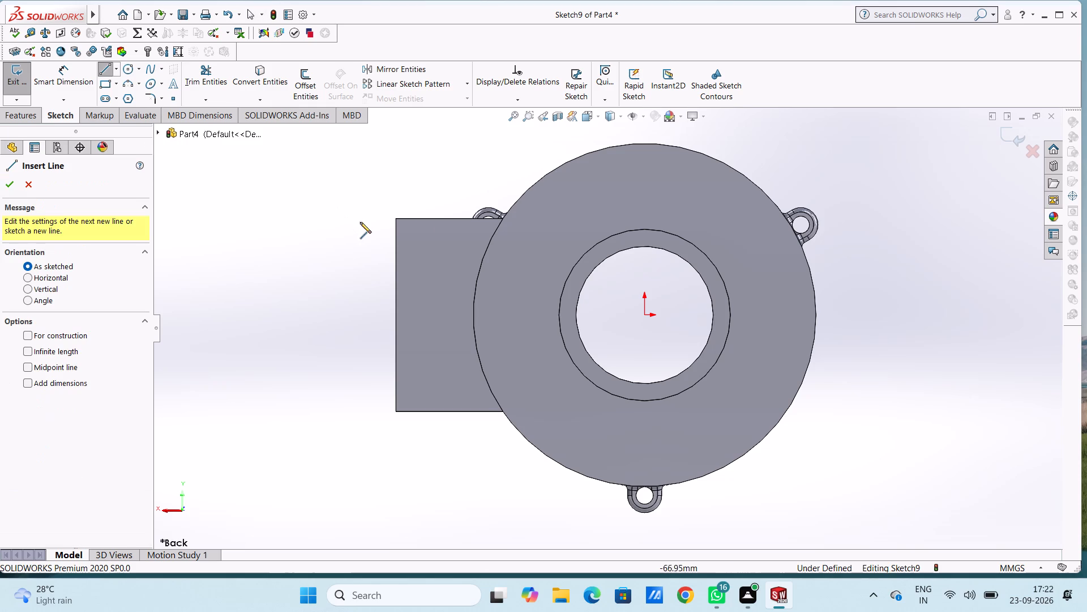
{"action": "left_click", "coordinate": [502, 219]}
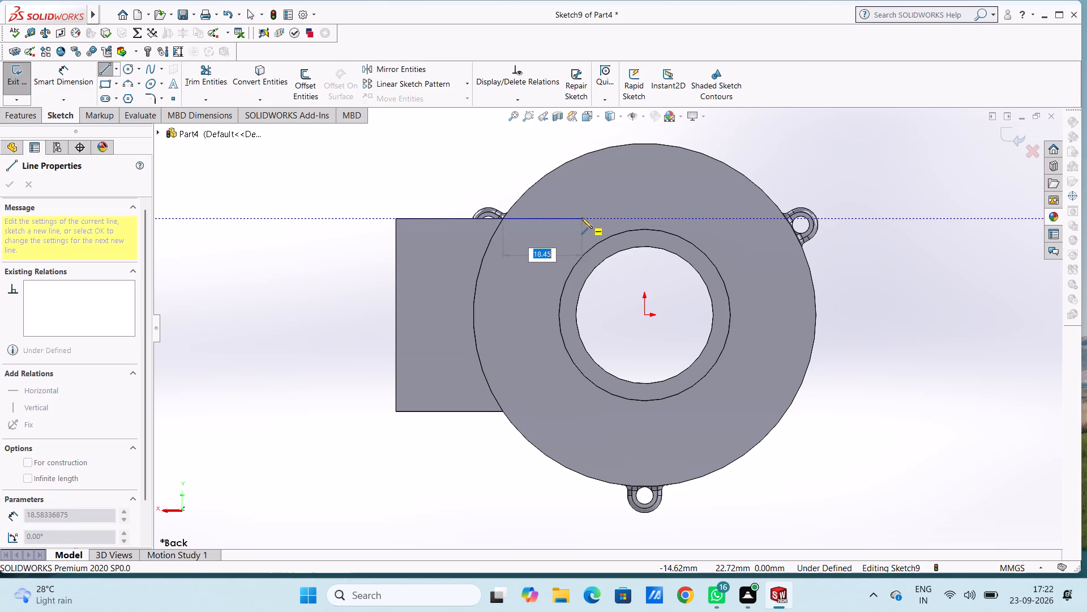
{"action": "left_click", "coordinate": [640, 215]}
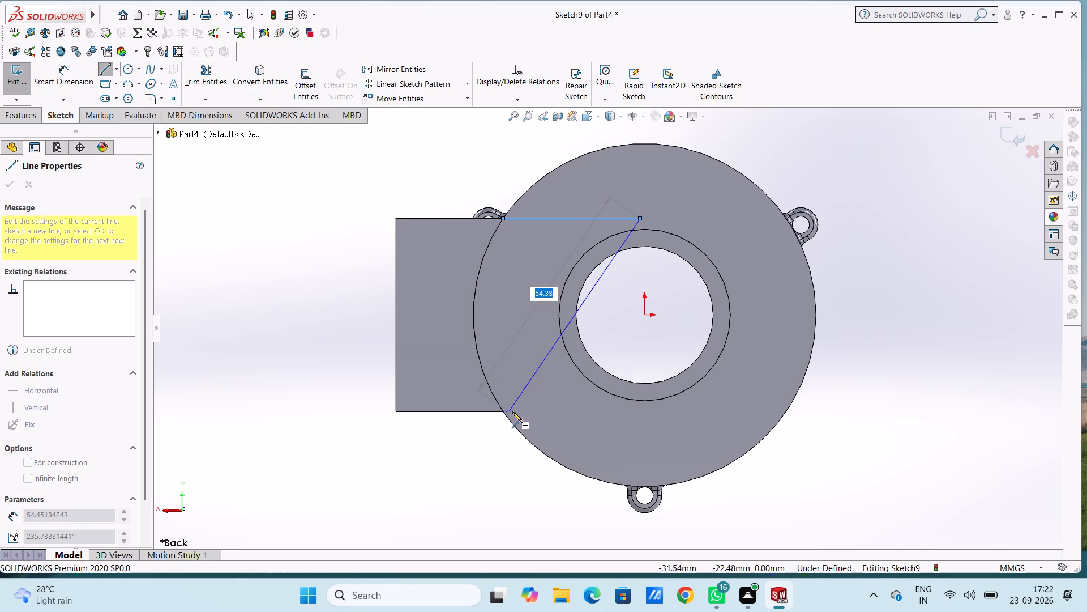
{"action": "left_click", "coordinate": [641, 411]}
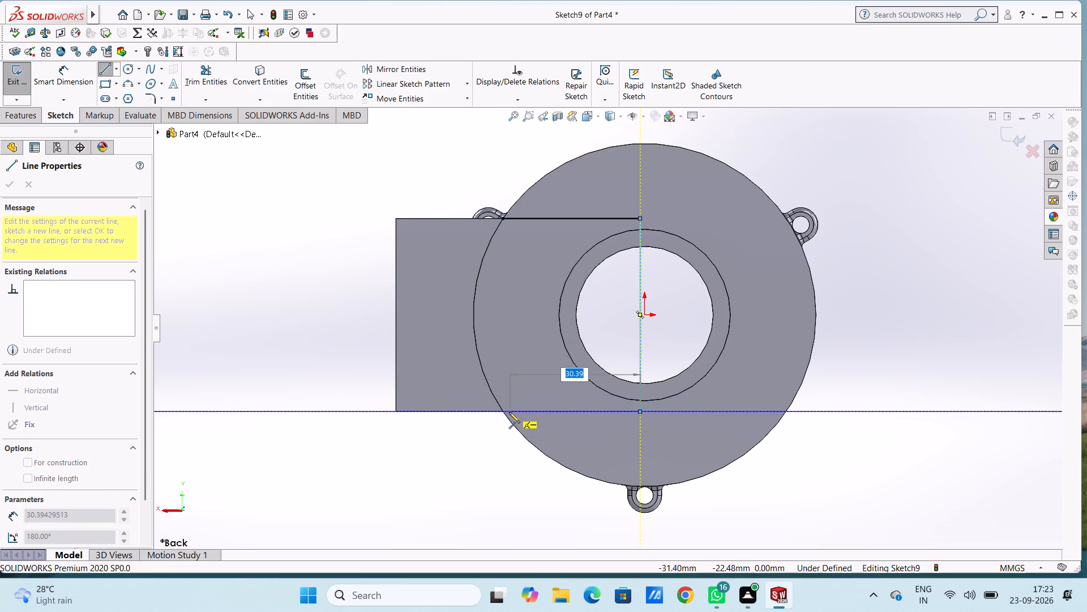
{"action": "left_click", "coordinate": [504, 413]}
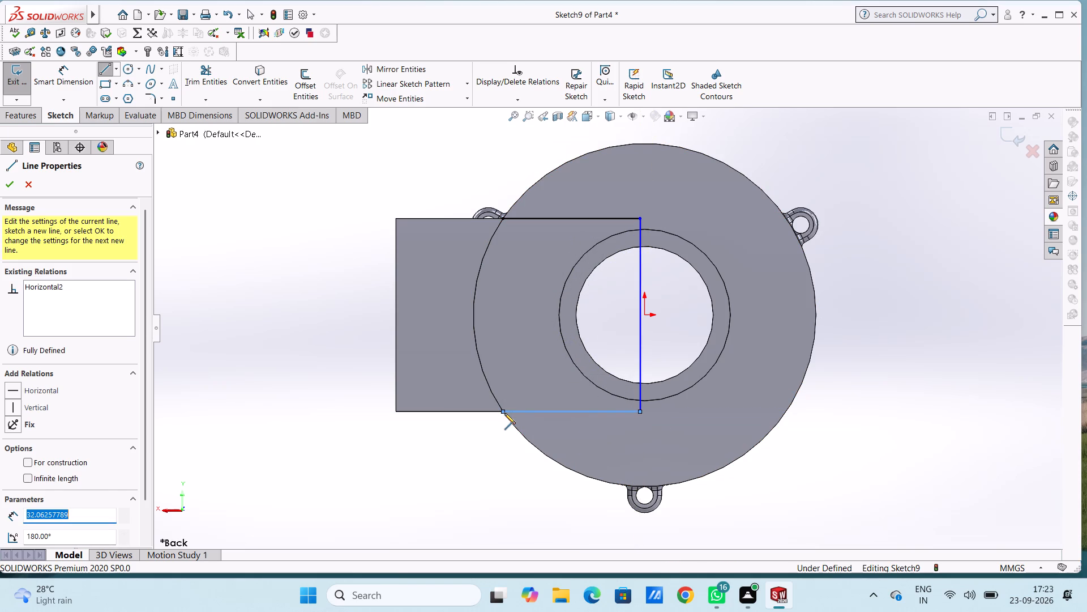
{"action": "key", "text": "Escape"}
{"action": "key", "text": "Escape"}
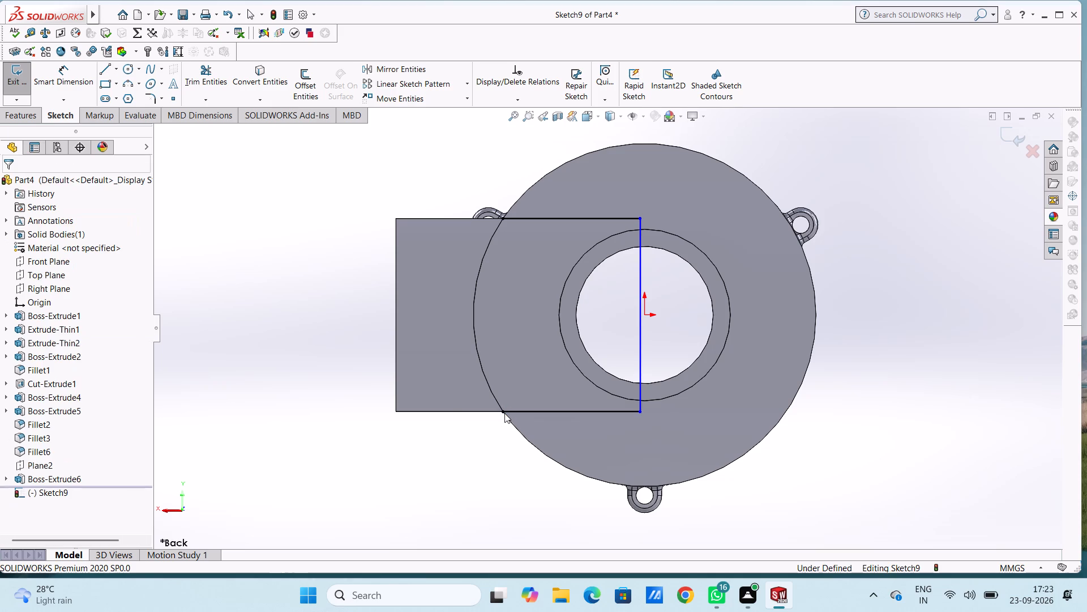
Close the profile with a three-point arc along the cup's outer circle, about 40 mm radius, between the two horizontal lines' outer ends.
{"action": "left_click", "coordinate": [125, 83]}
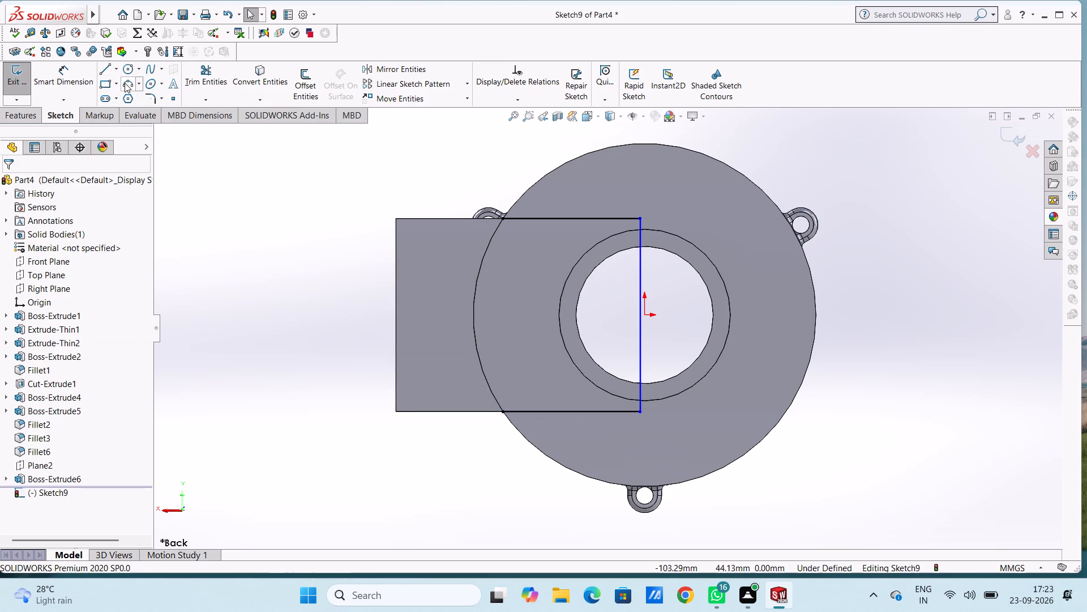
{"action": "left_click", "coordinate": [502, 219]}
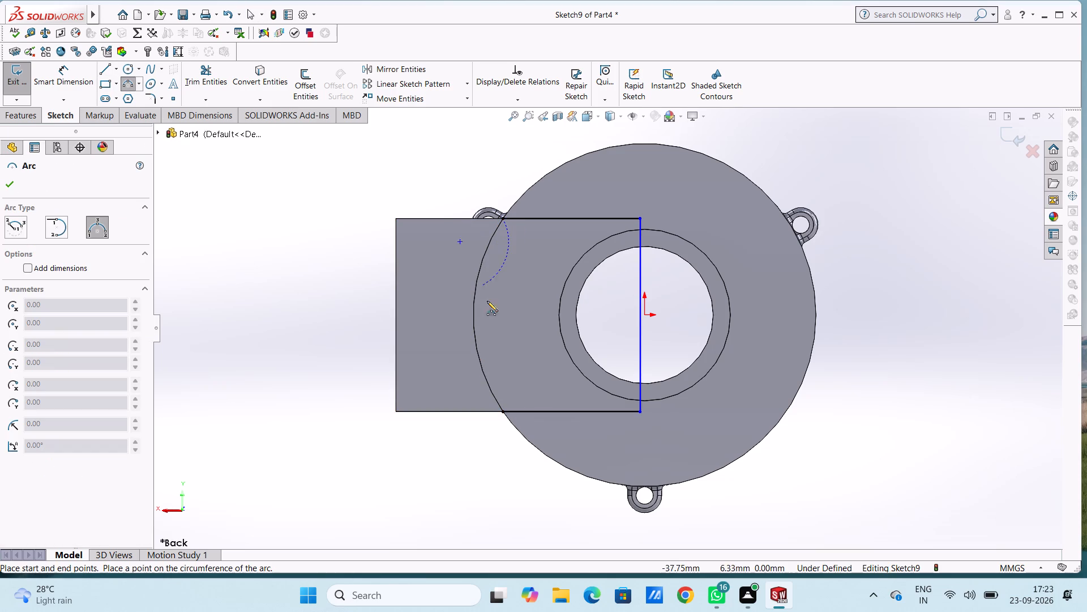
{"action": "left_click", "coordinate": [503, 413]}
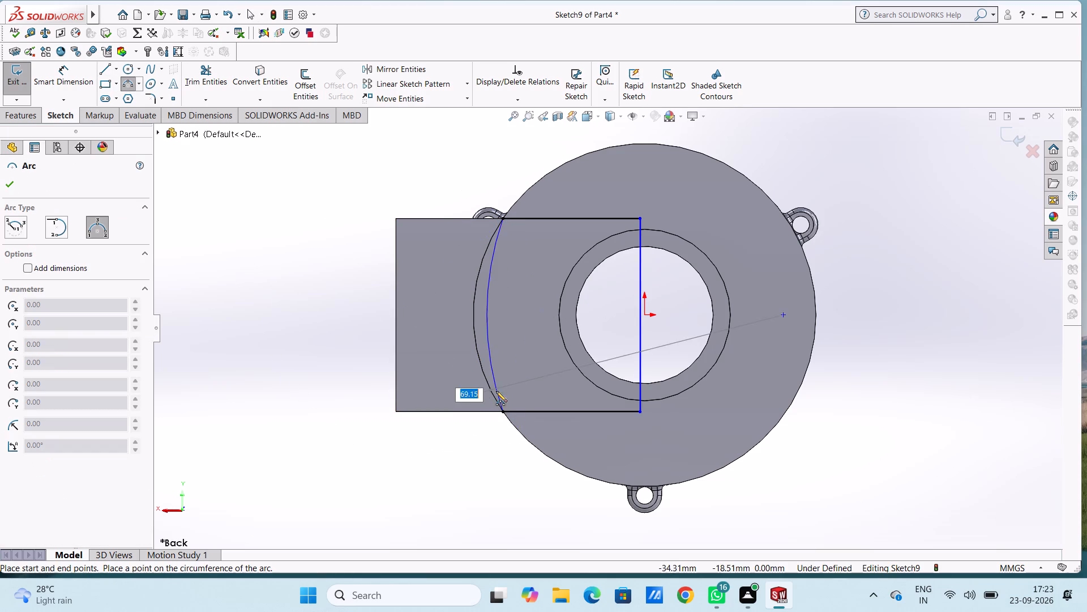
{"action": "left_click", "coordinate": [478, 359]}
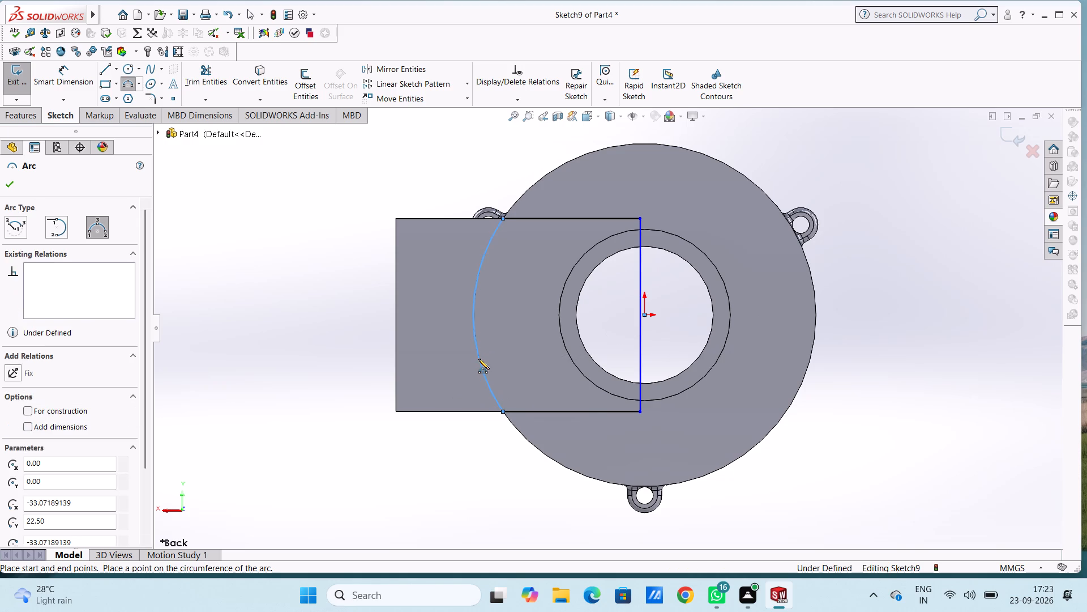
{"action": "key", "text": "Escape"}
{"action": "key", "text": "Escape"}
{"action": "key", "text": "Escape"}
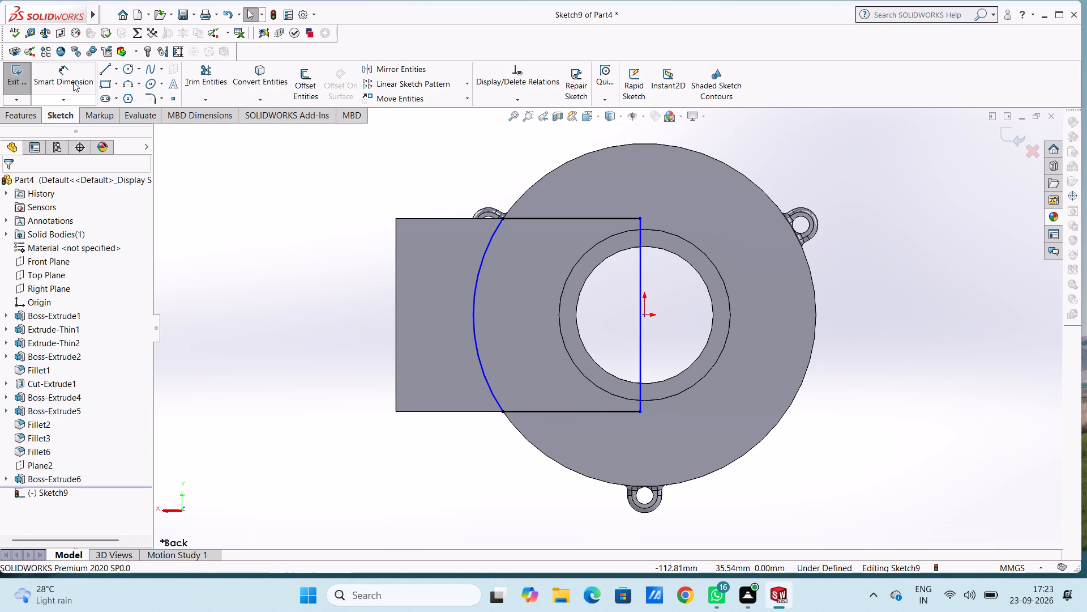
Dimension the radius of the profile's arc.
{"action": "left_click", "coordinate": [73, 82]}
{"action": "left_click", "coordinate": [473, 329]}
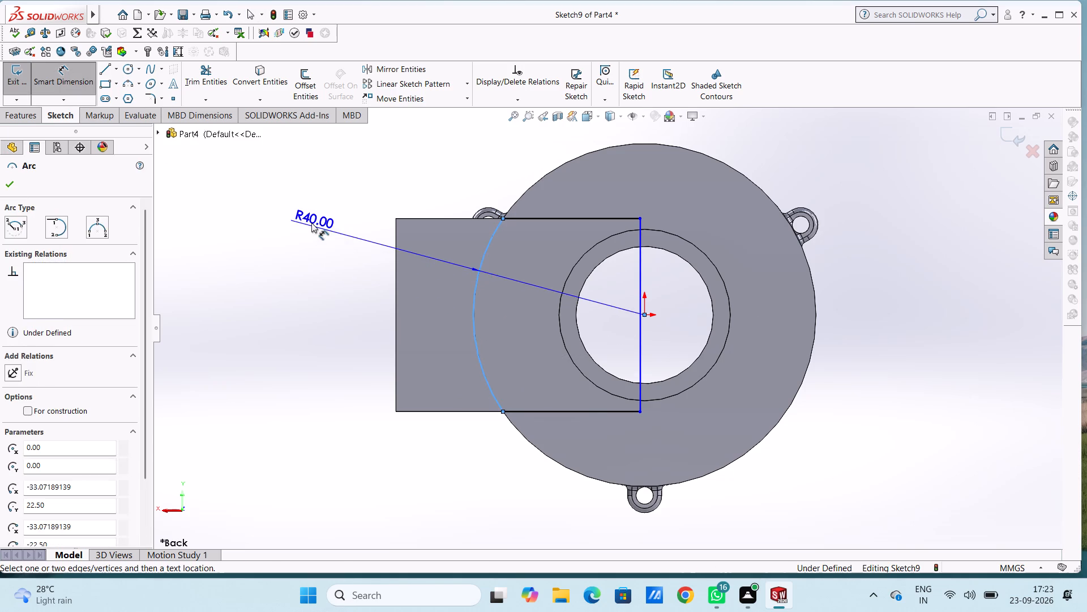
{"action": "left_click", "coordinate": [310, 219]}
{"action": "left_click", "coordinate": [266, 203]}
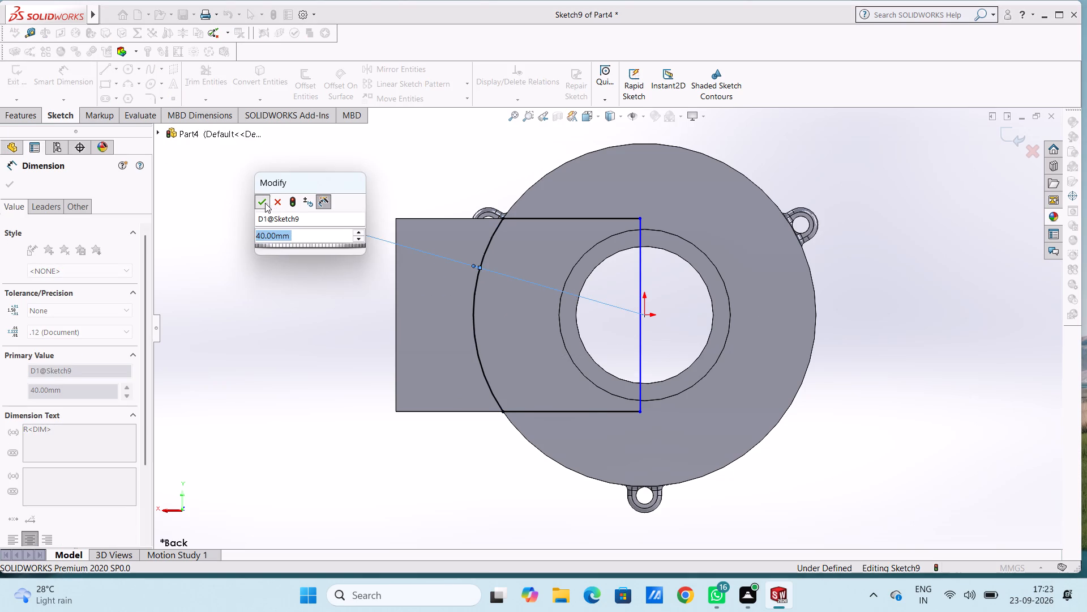
{"action": "left_click", "coordinate": [256, 192]}
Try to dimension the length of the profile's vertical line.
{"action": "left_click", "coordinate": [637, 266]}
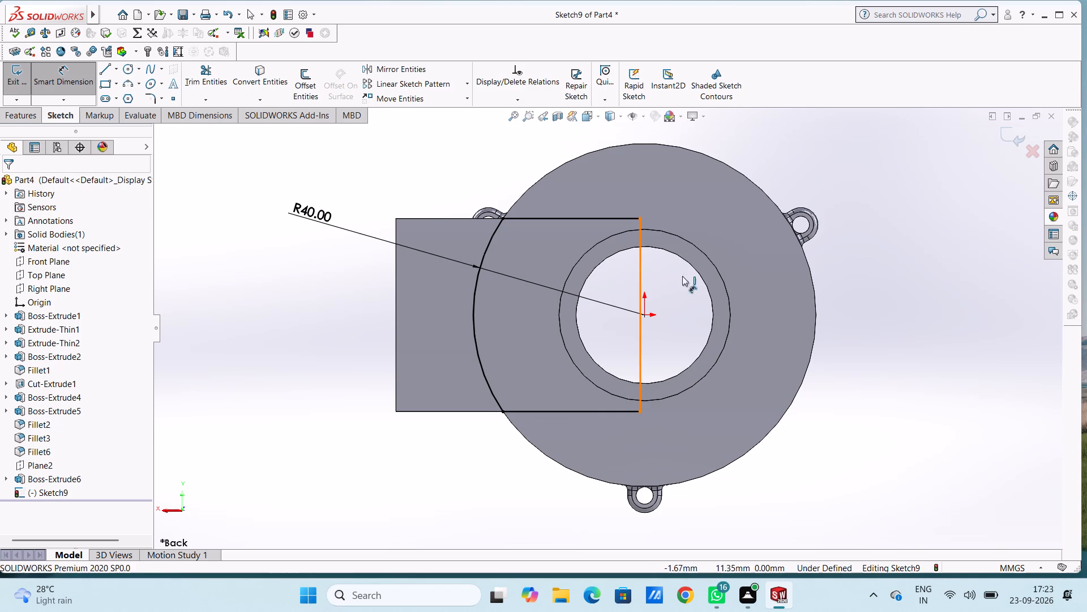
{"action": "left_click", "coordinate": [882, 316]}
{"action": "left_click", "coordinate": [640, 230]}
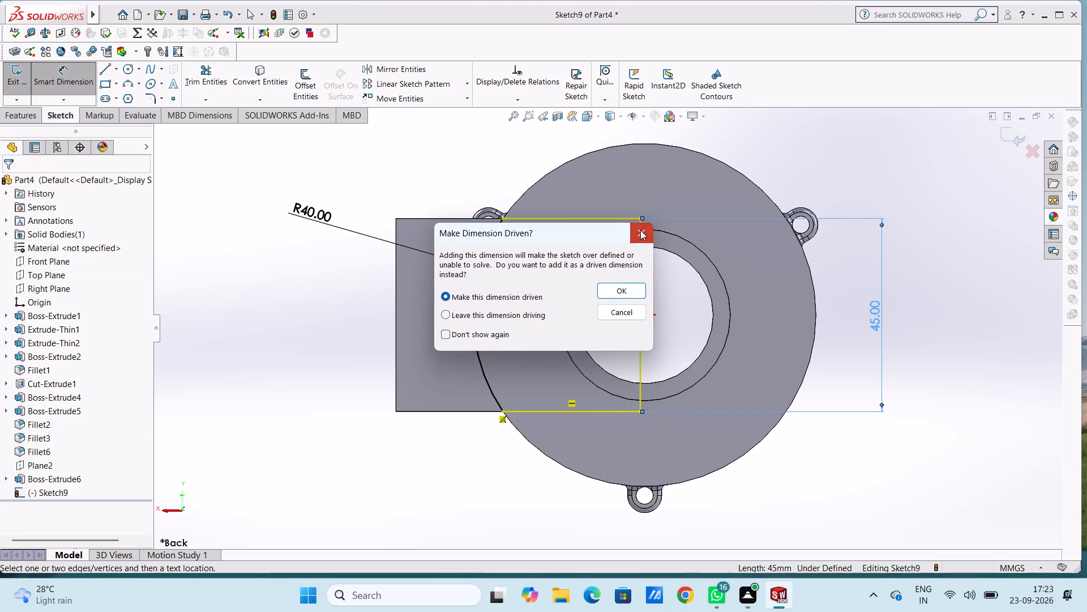
Dimension the length of the profile's upper horizontal line.
{"action": "left_click", "coordinate": [606, 218]}
{"action": "left_click", "coordinate": [585, 141]}
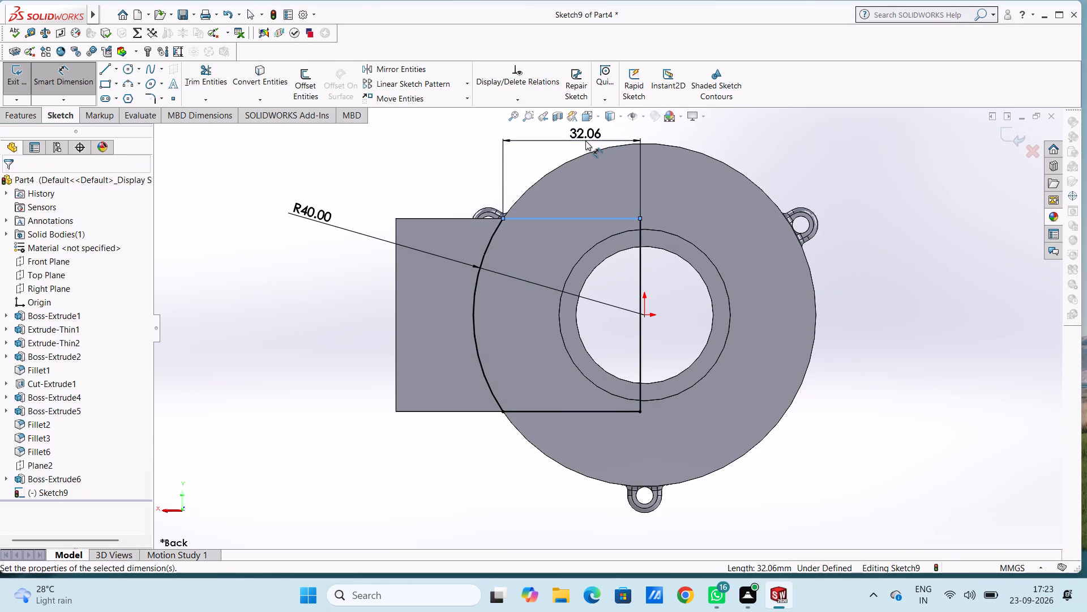
{"action": "left_click", "coordinate": [540, 124]}
{"action": "left_click", "coordinate": [461, 131]}
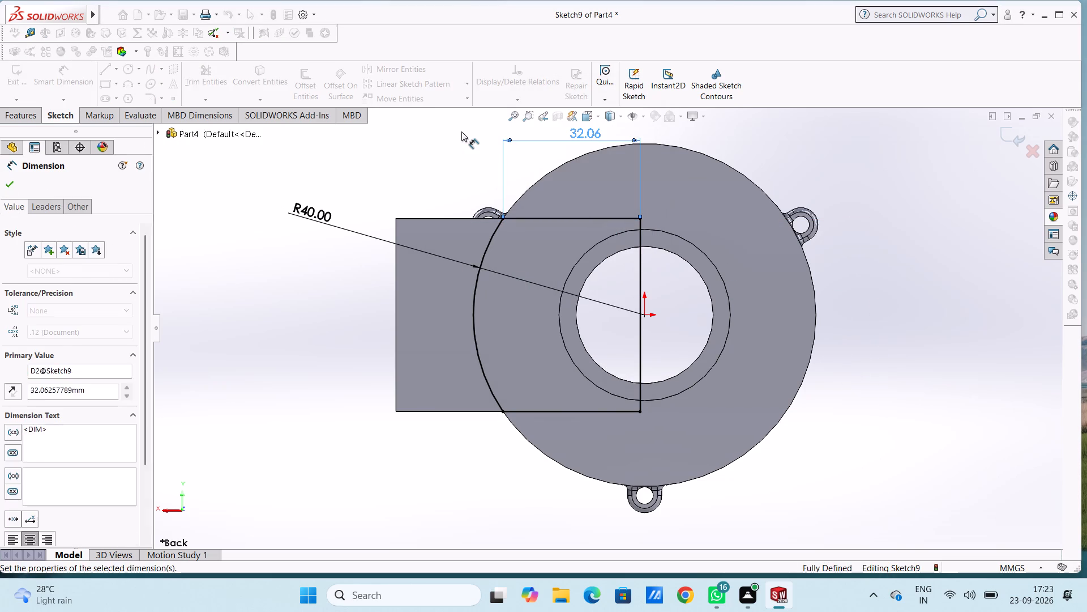
{"action": "key", "text": "Escape"}
{"action": "key", "text": "Escape"}
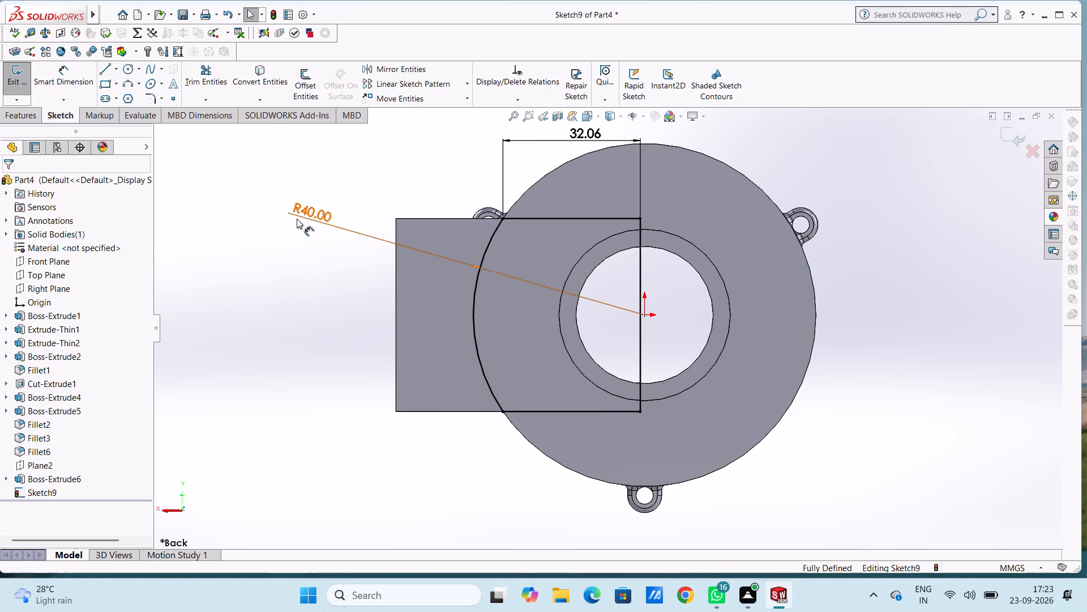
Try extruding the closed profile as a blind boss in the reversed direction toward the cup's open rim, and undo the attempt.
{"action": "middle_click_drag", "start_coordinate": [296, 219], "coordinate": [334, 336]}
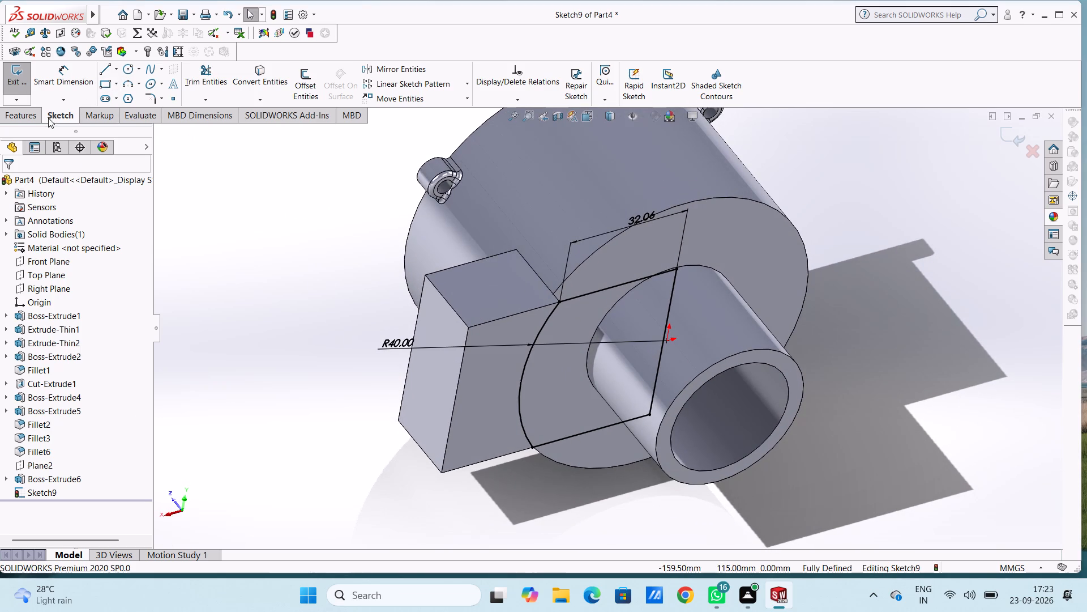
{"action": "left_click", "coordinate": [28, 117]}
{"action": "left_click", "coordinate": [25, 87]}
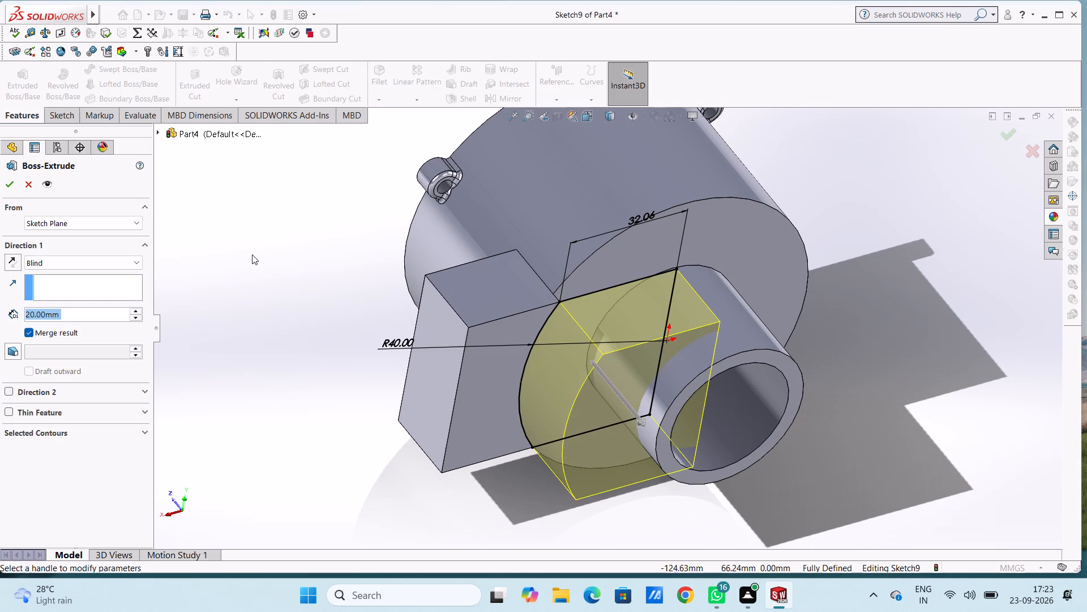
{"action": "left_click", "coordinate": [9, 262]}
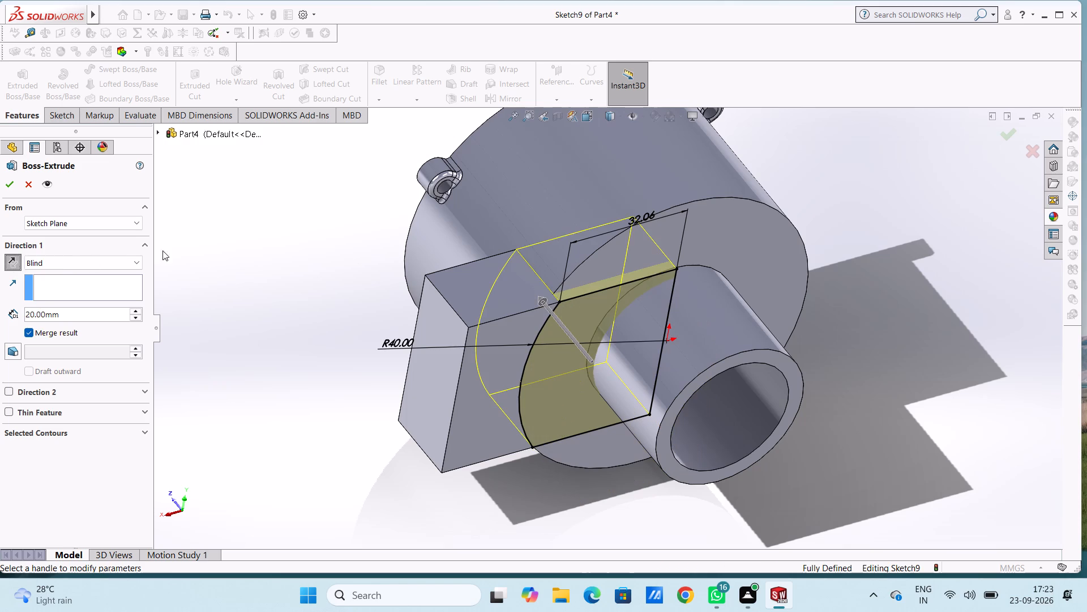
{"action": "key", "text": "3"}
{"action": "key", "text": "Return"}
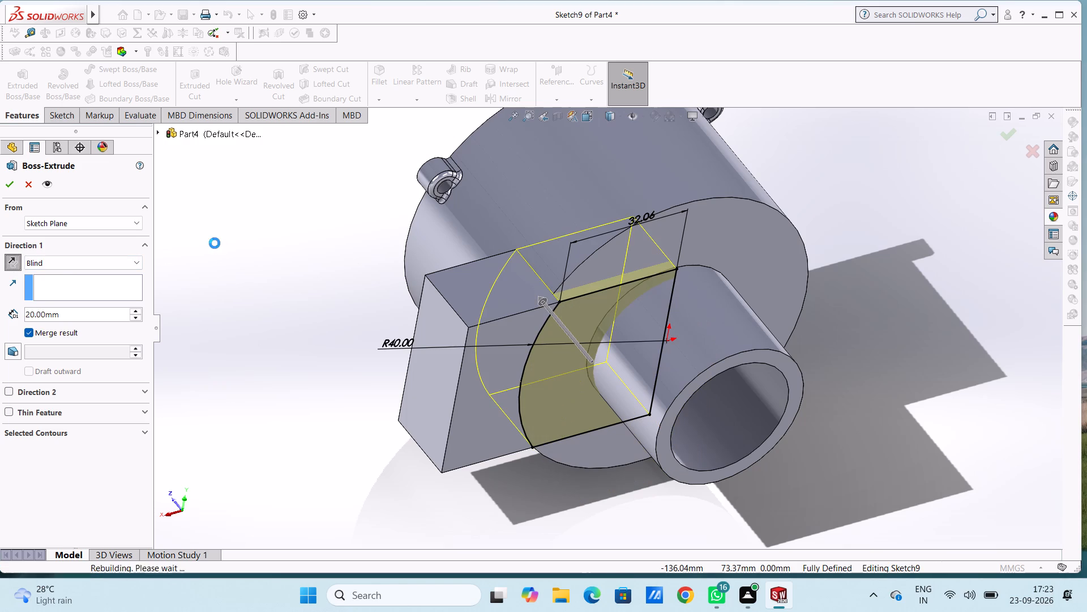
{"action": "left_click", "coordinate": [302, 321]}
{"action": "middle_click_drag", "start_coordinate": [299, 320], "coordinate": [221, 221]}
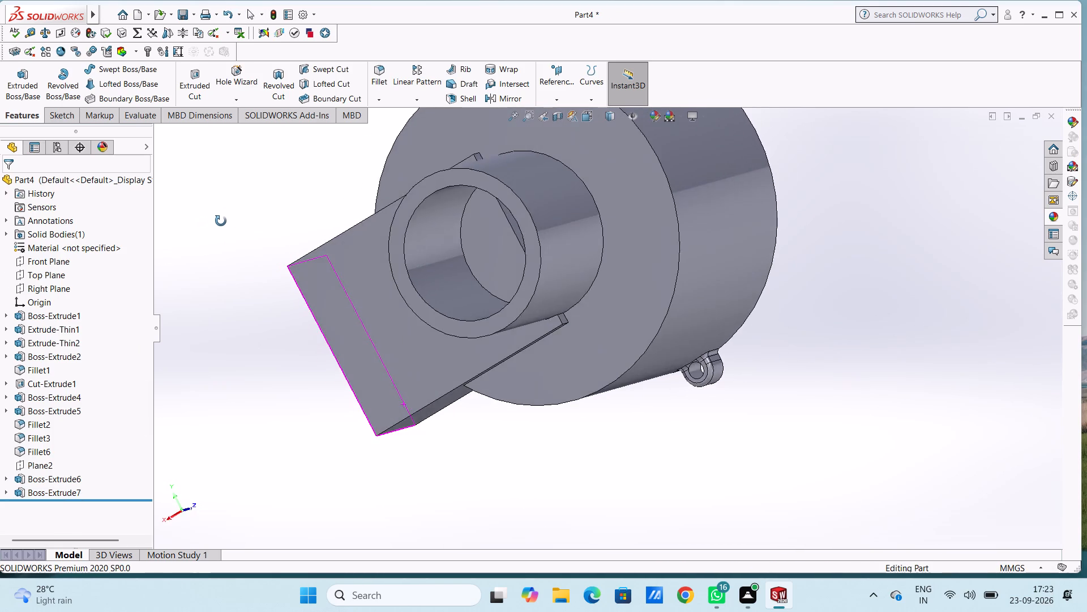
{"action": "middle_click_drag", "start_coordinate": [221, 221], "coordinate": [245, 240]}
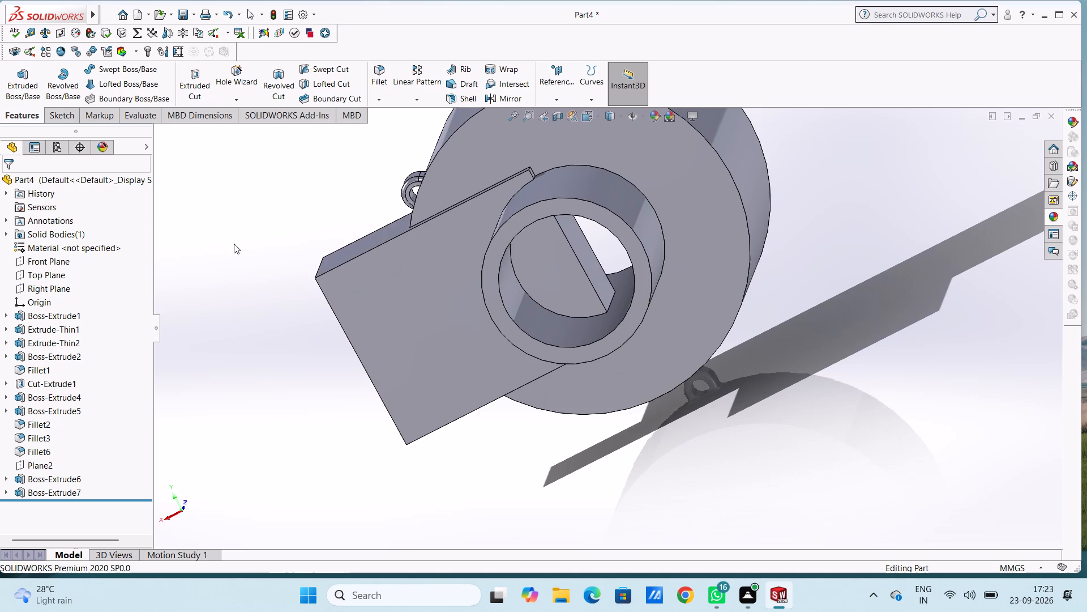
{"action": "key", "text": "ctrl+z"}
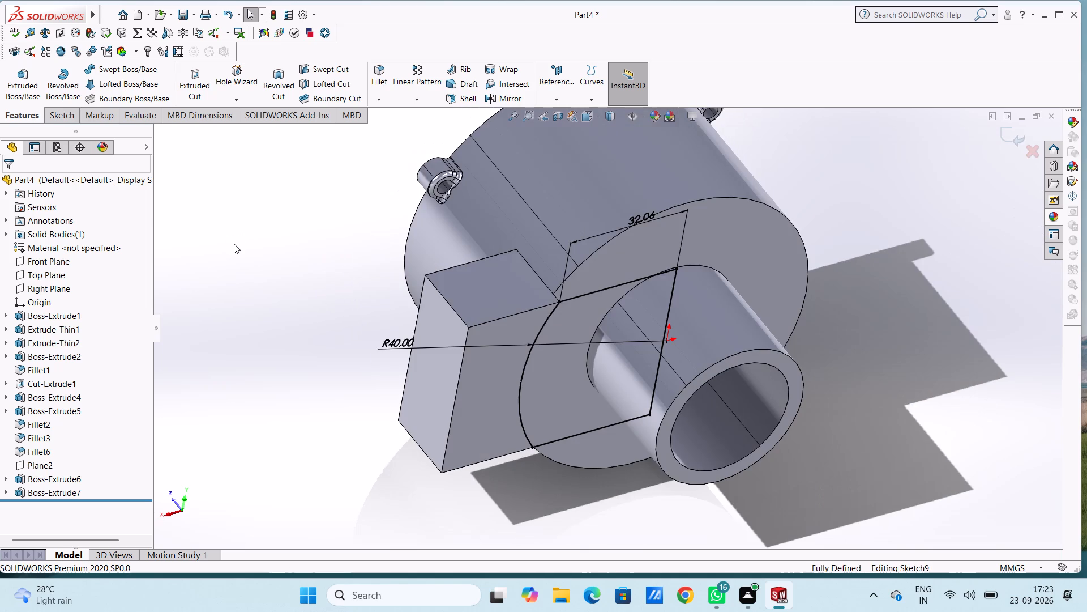
Extrude the closed profile as a blind boss 3 mm toward the cup's open rim, merged with the body.
{"action": "left_click", "coordinate": [20, 116]}
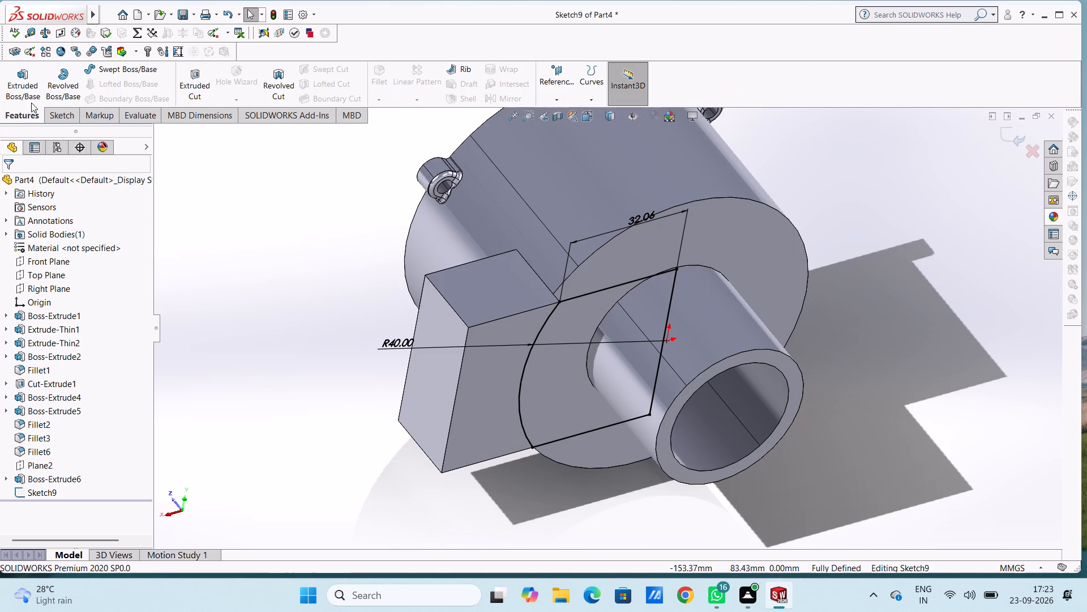
{"action": "left_click", "coordinate": [22, 84]}
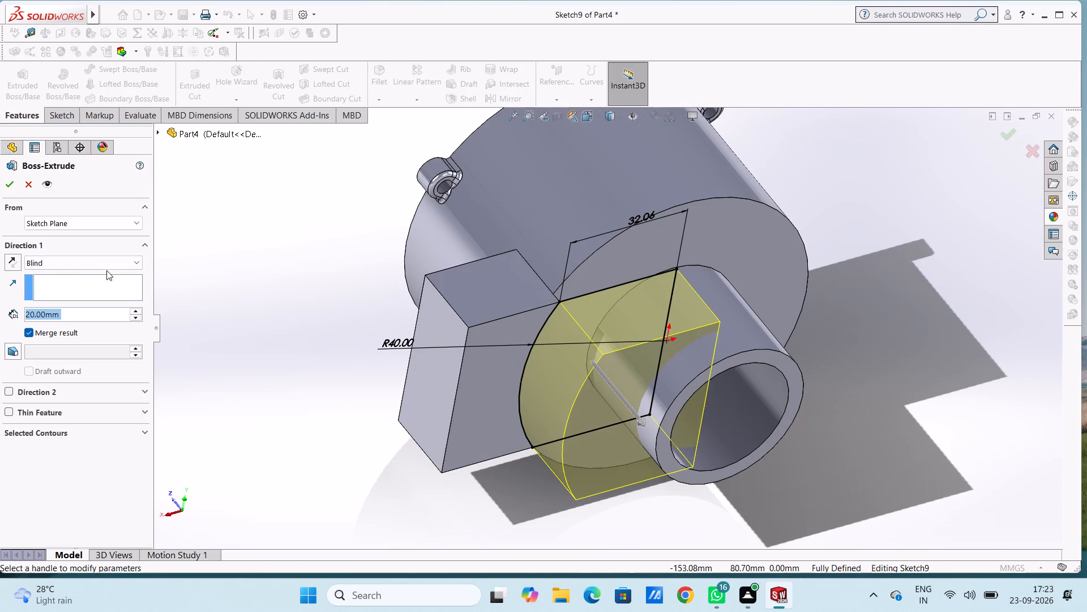
{"action": "left_click", "coordinate": [11, 260]}
{"action": "double_click", "coordinate": [80, 318]}
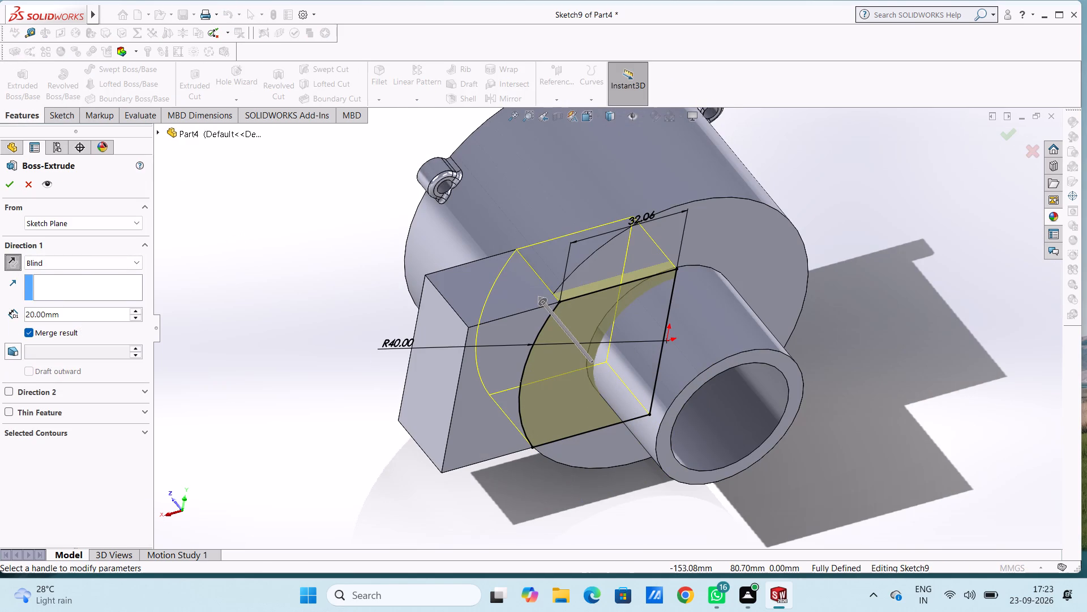
{"action": "key", "text": "3"}
{"action": "key", "text": "Return"}
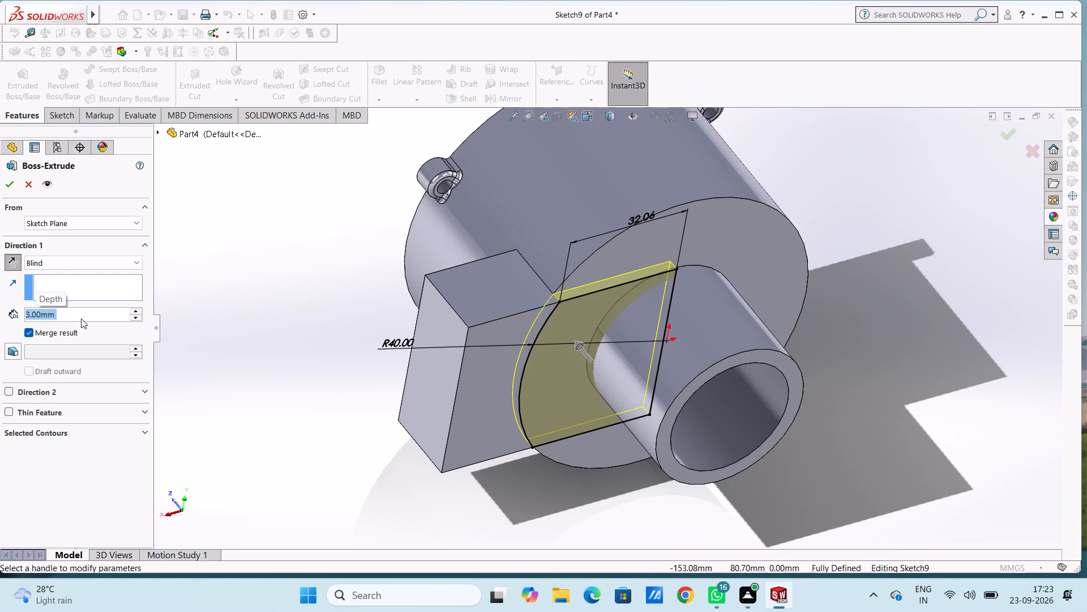
{"action": "left_click", "coordinate": [10, 188]}
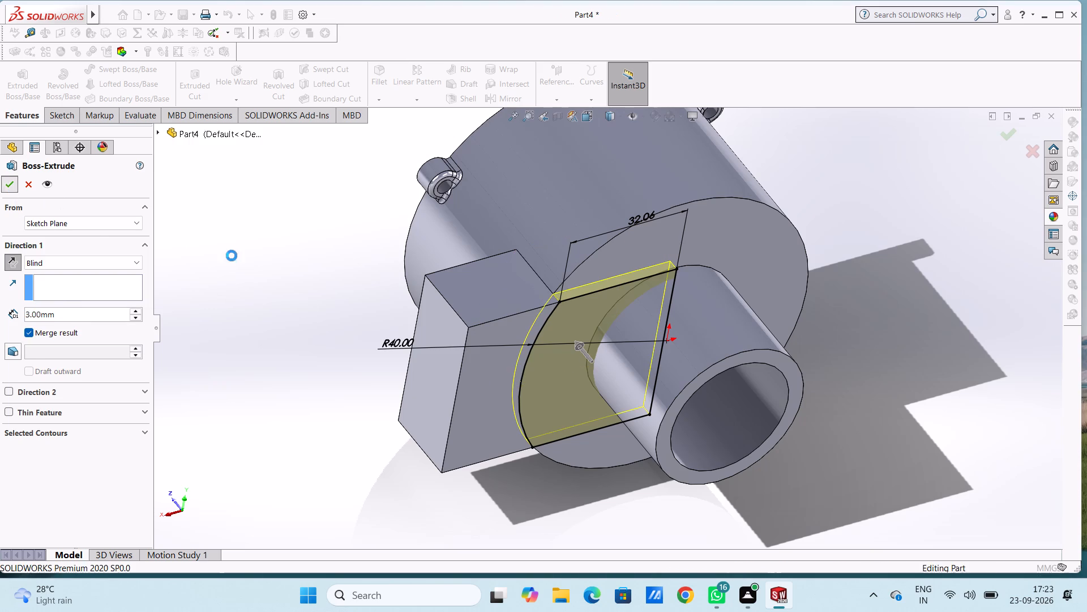
{"action": "left_click", "coordinate": [232, 256]}
Fillet the rear plate's upper and end edges, plate-to-tube junction, cup's rear rim and side block's top edges with a 1.2 mm radius.
{"action": "middle_click_drag", "start_coordinate": [306, 281], "coordinate": [277, 265]}
{"action": "scroll", "coordinate": [641, 303], "scroll_direction": "down", "scroll_amount": 3}
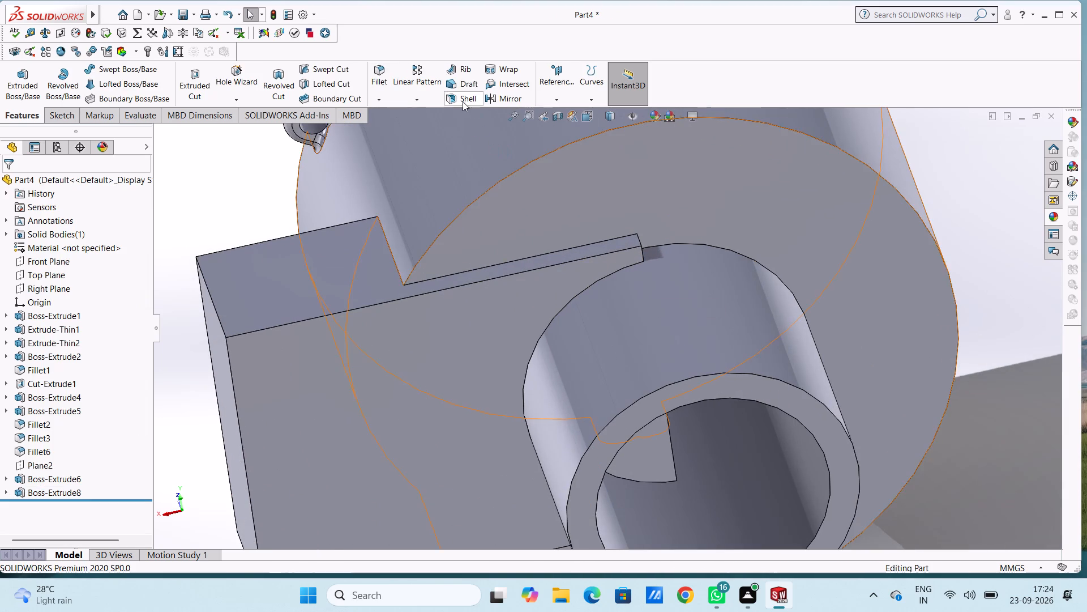
{"action": "left_click", "coordinate": [375, 69]}
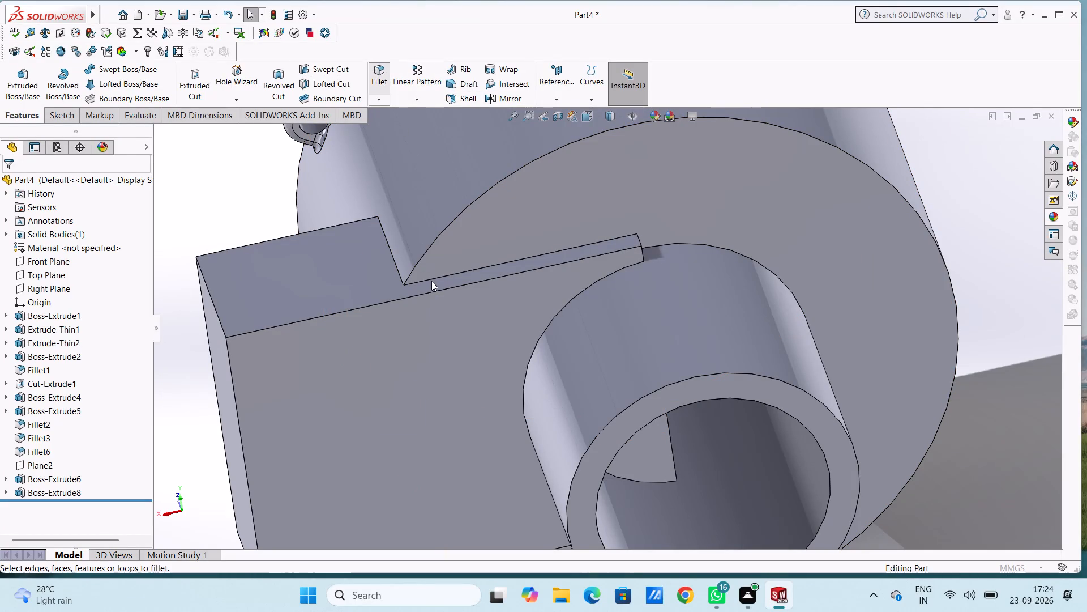
{"action": "left_click", "coordinate": [433, 278]}
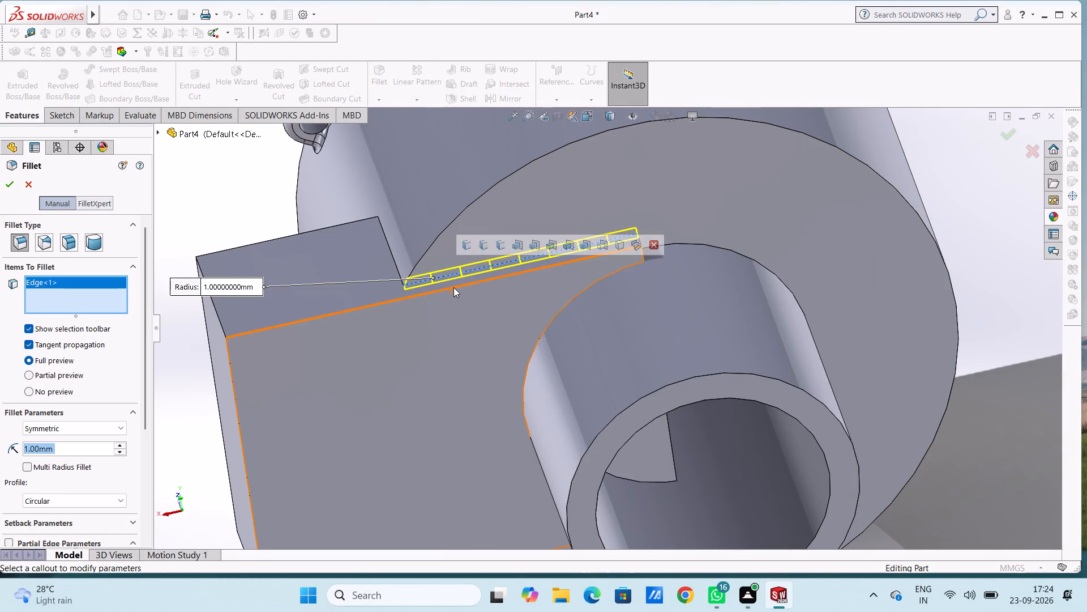
{"action": "left_click", "coordinate": [453, 287]}
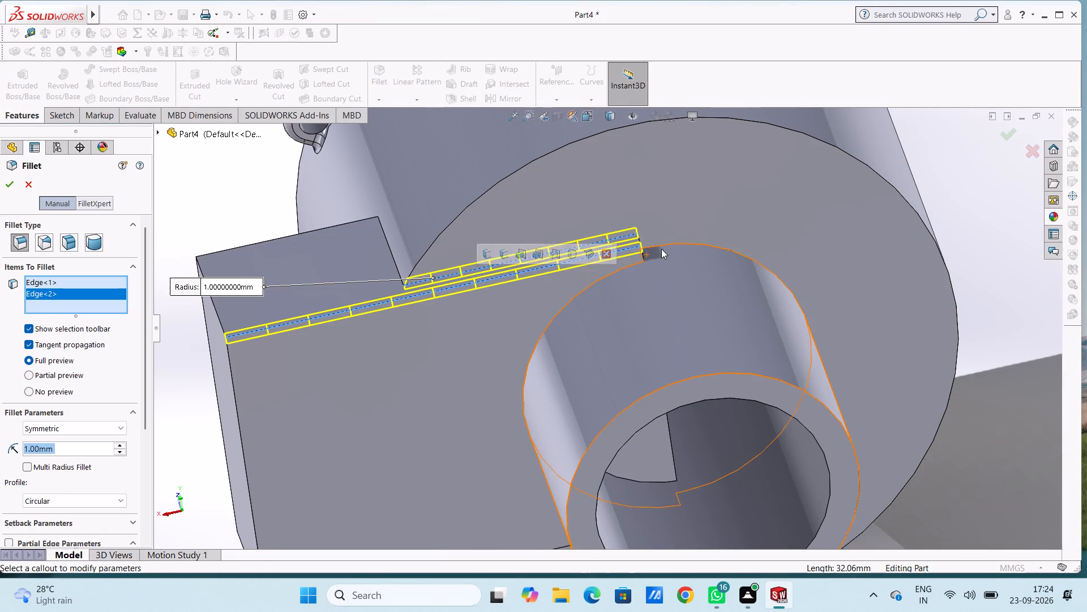
{"action": "middle_click_drag", "start_coordinate": [661, 249], "coordinate": [634, 267]}
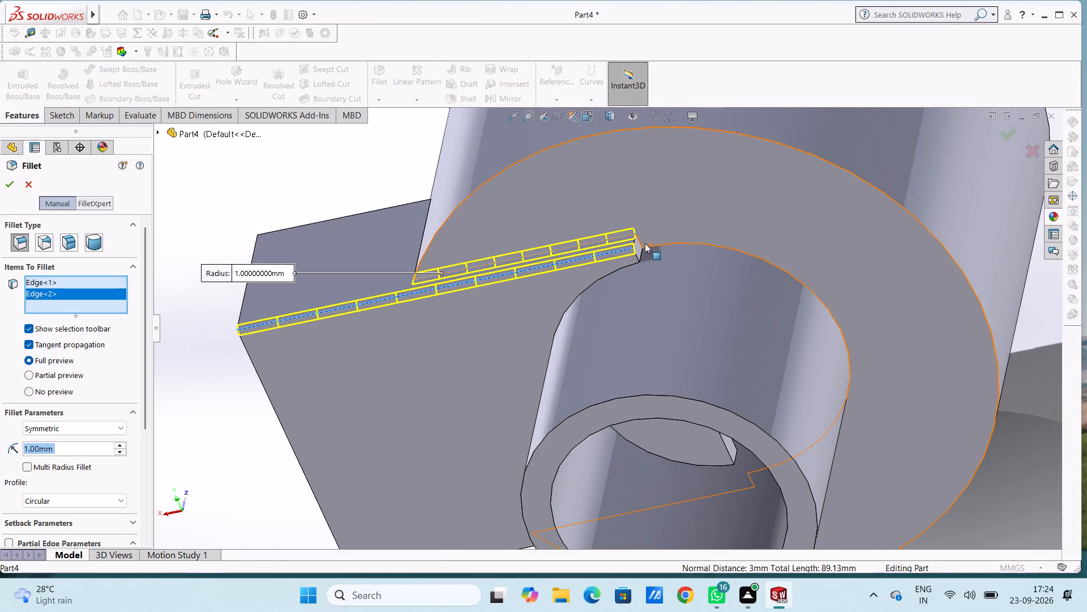
{"action": "left_click", "coordinate": [640, 241]}
{"action": "left_click", "coordinate": [640, 252]}
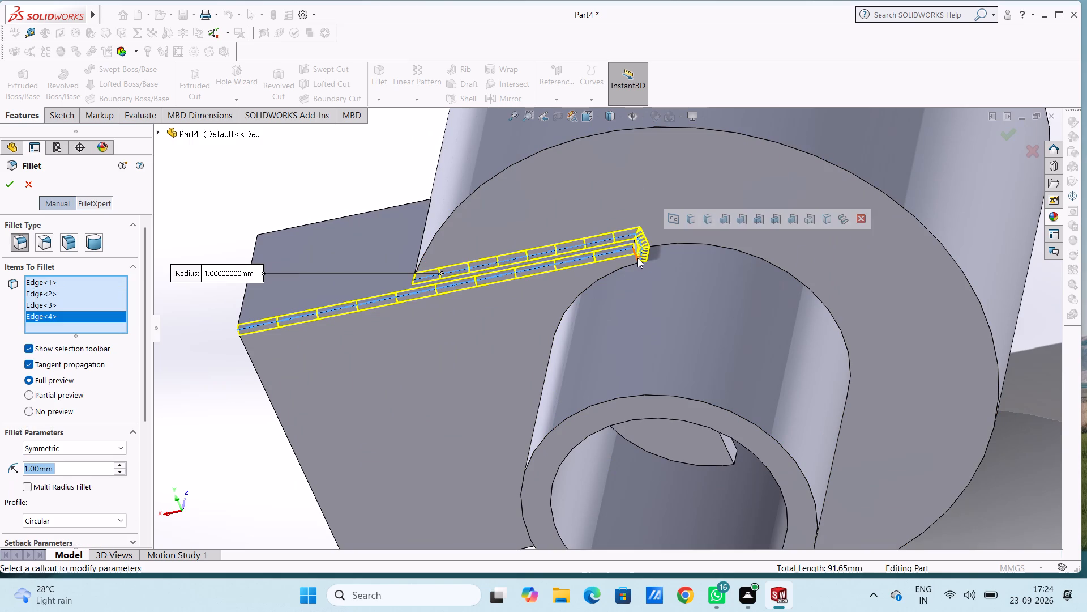
{"action": "left_click", "coordinate": [637, 258]}
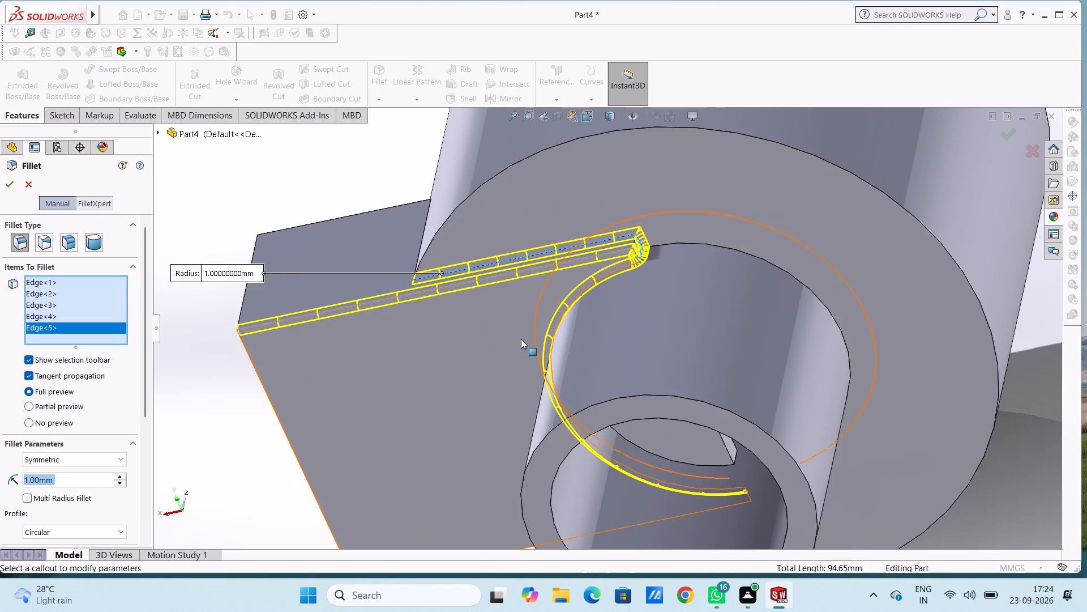
{"action": "middle_click_drag", "start_coordinate": [519, 341], "coordinate": [588, 329]}
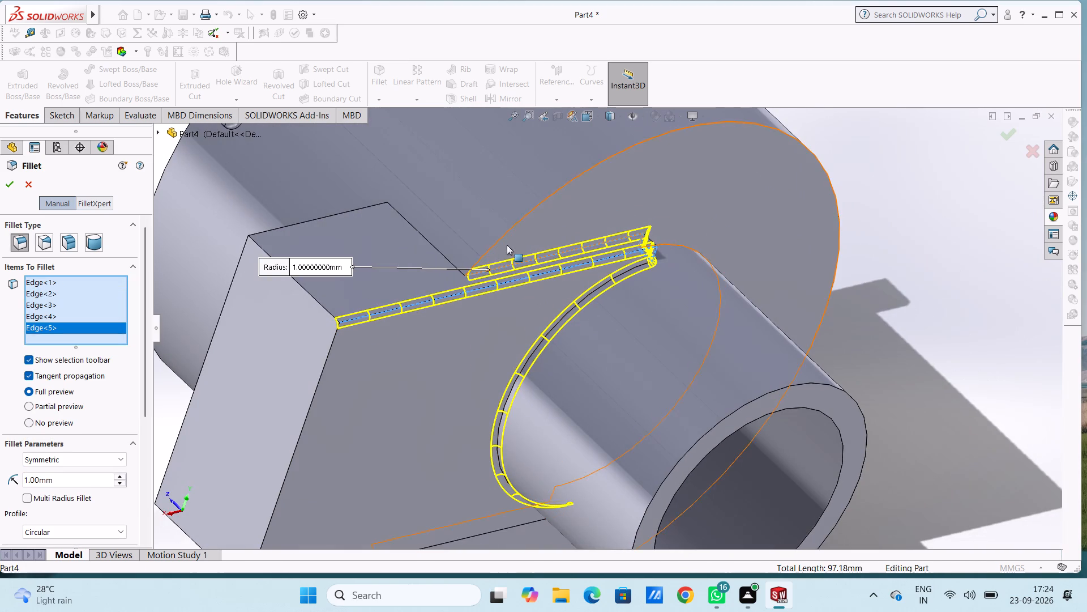
{"action": "left_click", "coordinate": [503, 234]}
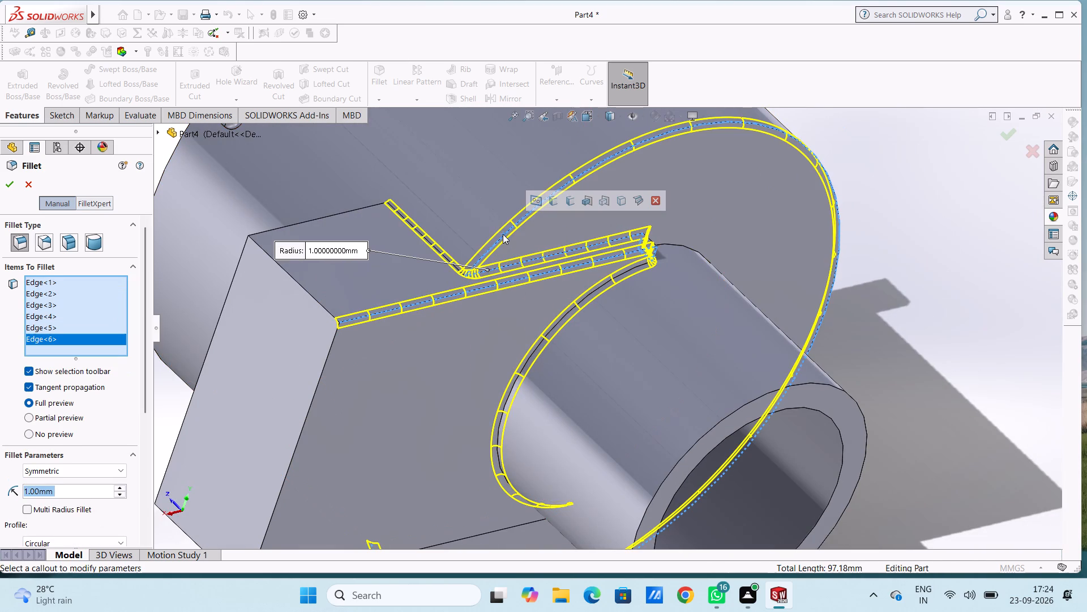
{"action": "left_click", "coordinate": [353, 207]}
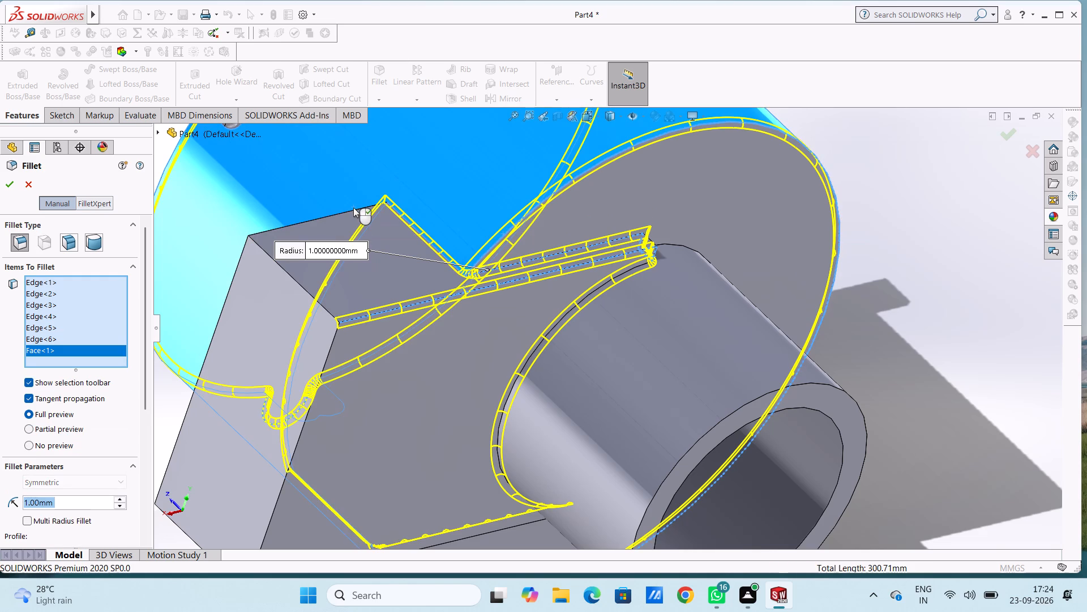
{"action": "left_click", "coordinate": [353, 201]}
{"action": "left_click", "coordinate": [352, 210]}
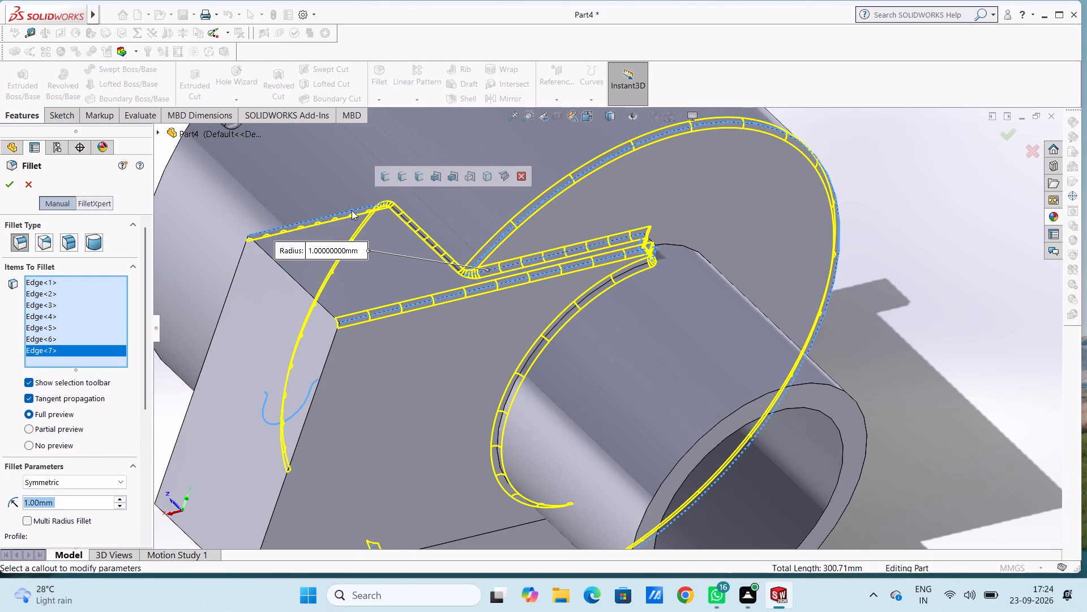
{"action": "left_click", "coordinate": [307, 291]}
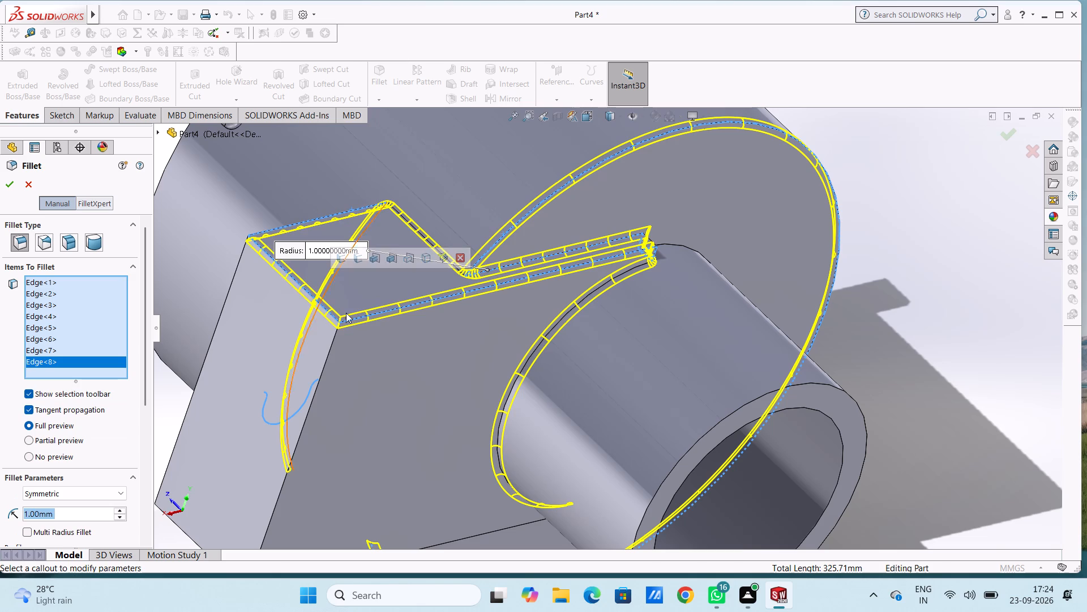
{"action": "key", "text": "2"}
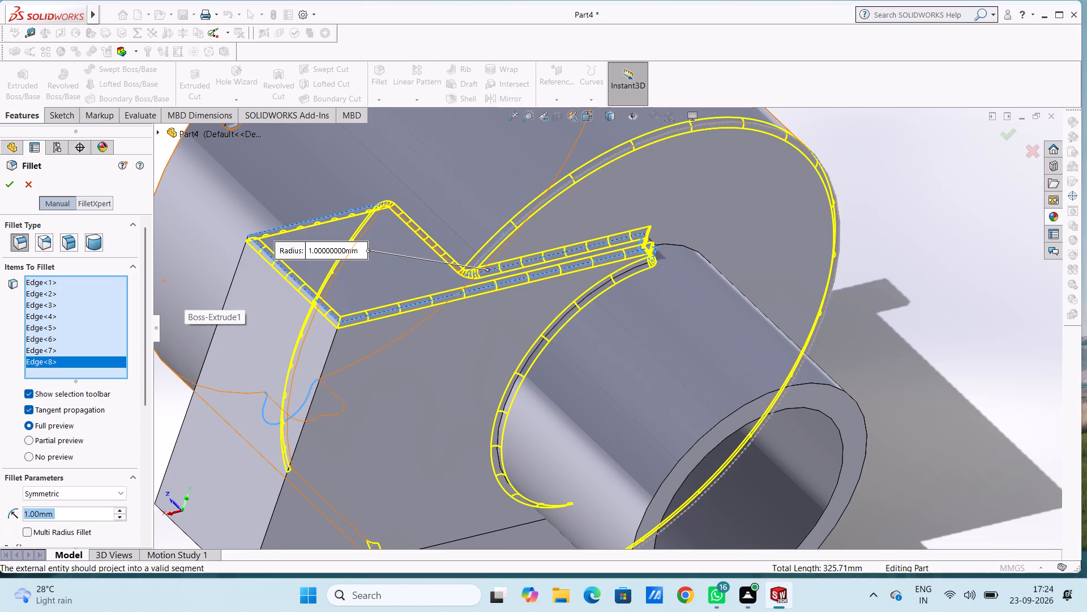
{"action": "key", "text": "Return"}
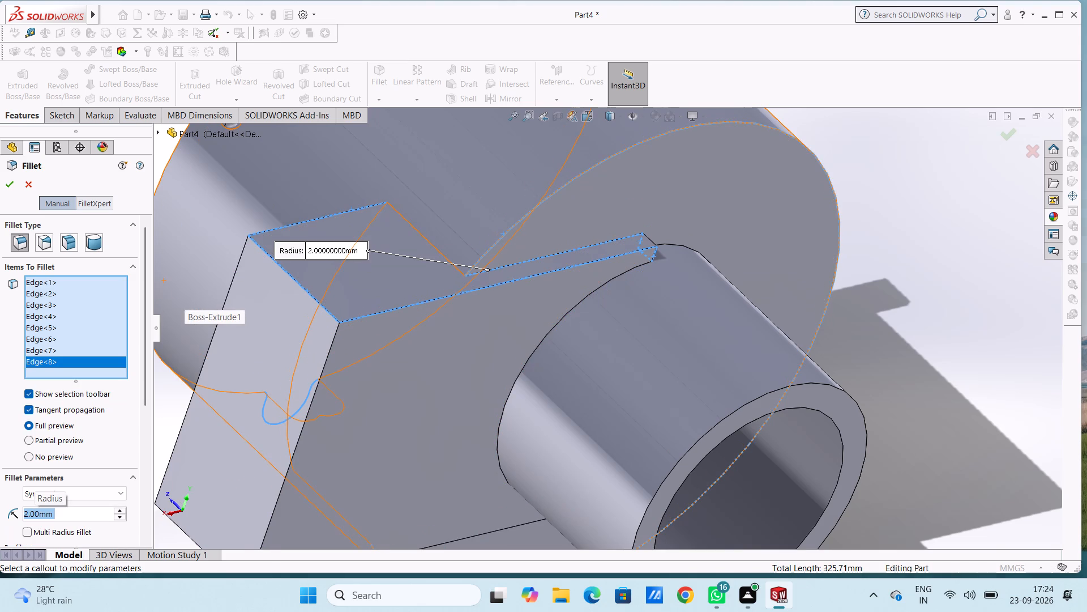
{"action": "key", "text": "1"}
{"action": "key", "text": "Return"}
{"action": "type", "text": "1.5"}
{"action": "key", "text": "Return"}
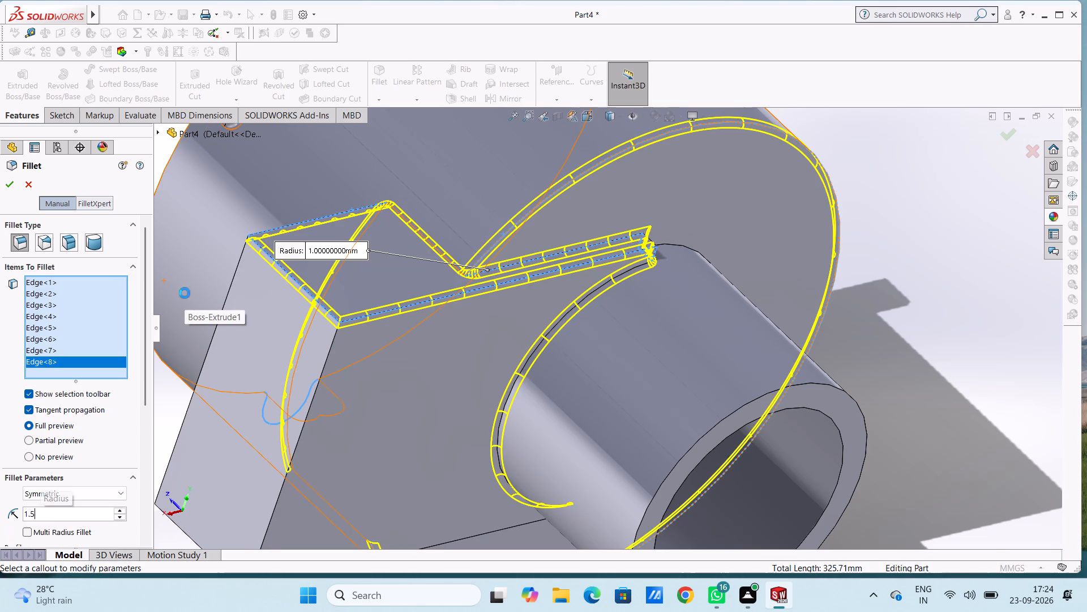
{"action": "type", "text": "1.2"}
{"action": "key", "text": "Return"}
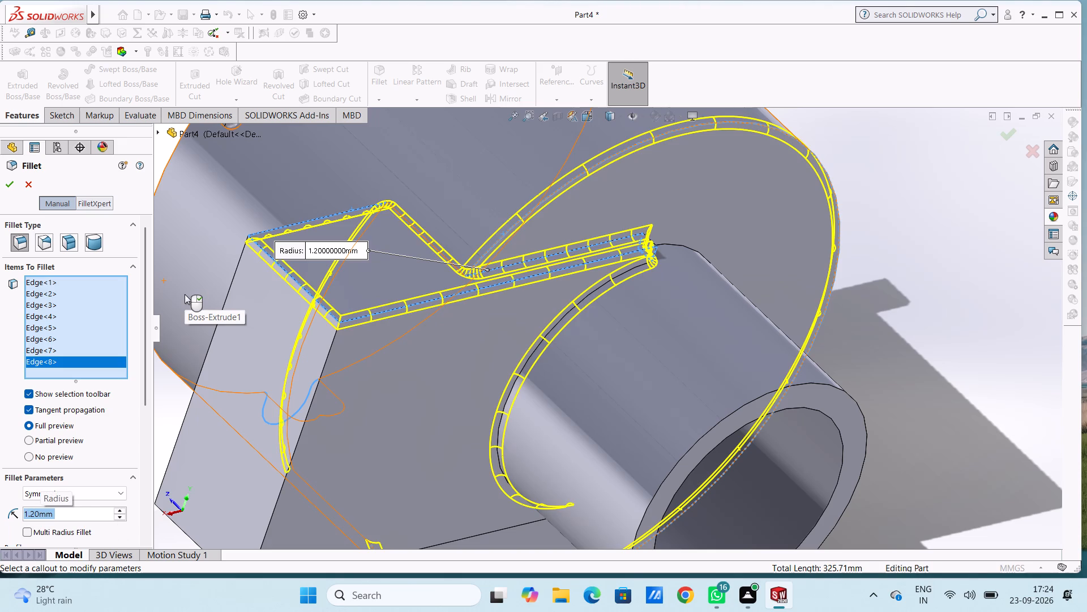
{"action": "left_click", "coordinate": [13, 184]}
Inspect the filleted part from all around, including the cup's open front and the rear tube side.
{"action": "scroll", "coordinate": [178, 248], "scroll_direction": "up", "scroll_amount": 4}
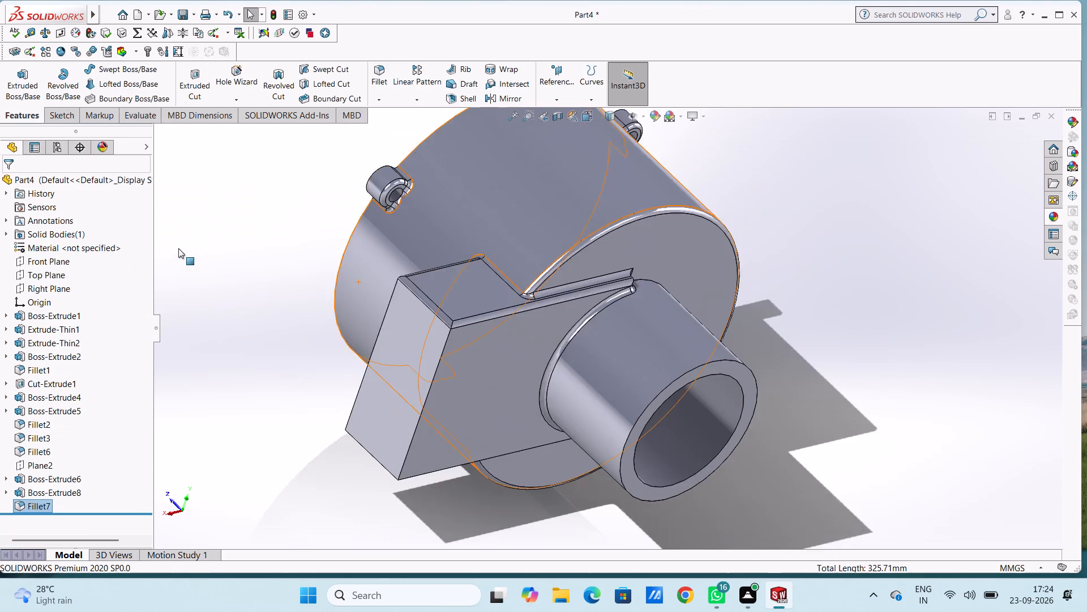
{"action": "scroll", "coordinate": [179, 263], "scroll_direction": "up", "scroll_amount": 1}
{"action": "middle_click_drag", "start_coordinate": [183, 266], "coordinate": [222, 342]}
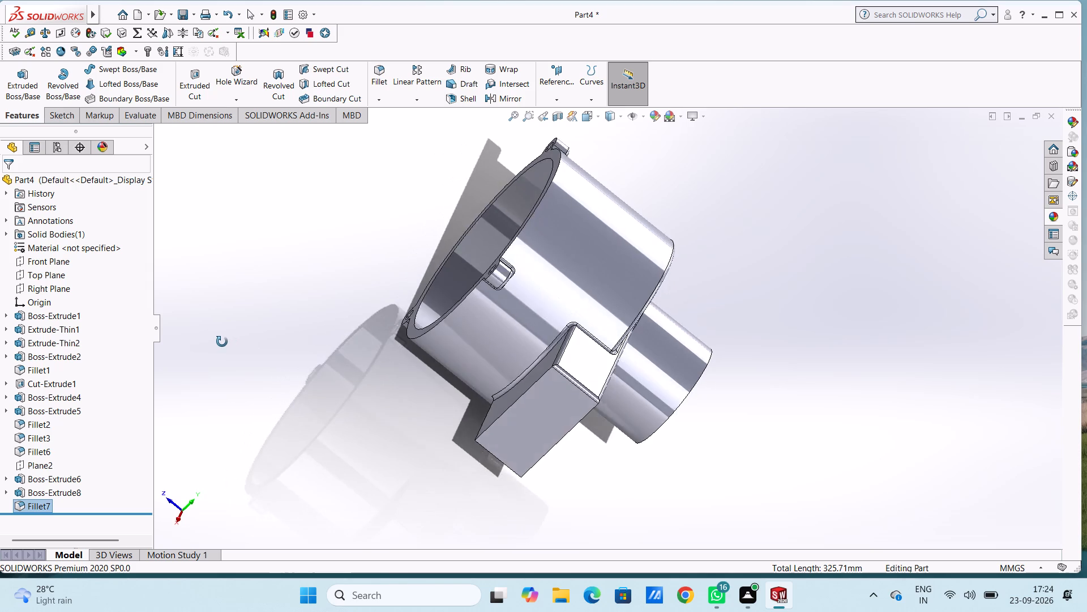
{"action": "middle_click_drag", "start_coordinate": [222, 342], "coordinate": [102, 221]}
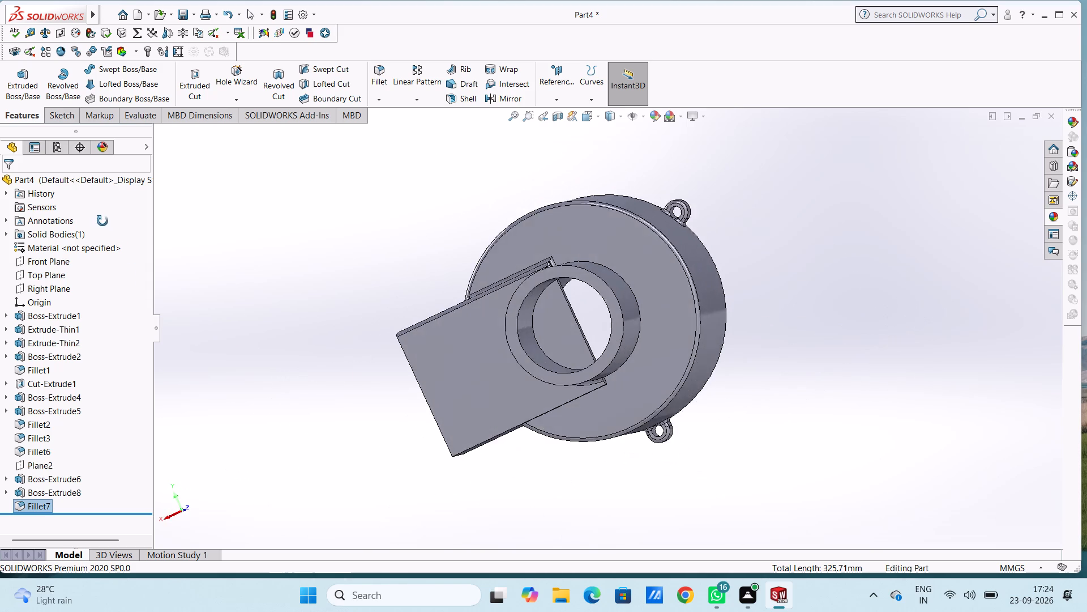
{"action": "middle_click_drag", "start_coordinate": [102, 221], "coordinate": [75, 220]}
{"action": "middle_click_drag", "start_coordinate": [289, 278], "coordinate": [138, 298]}
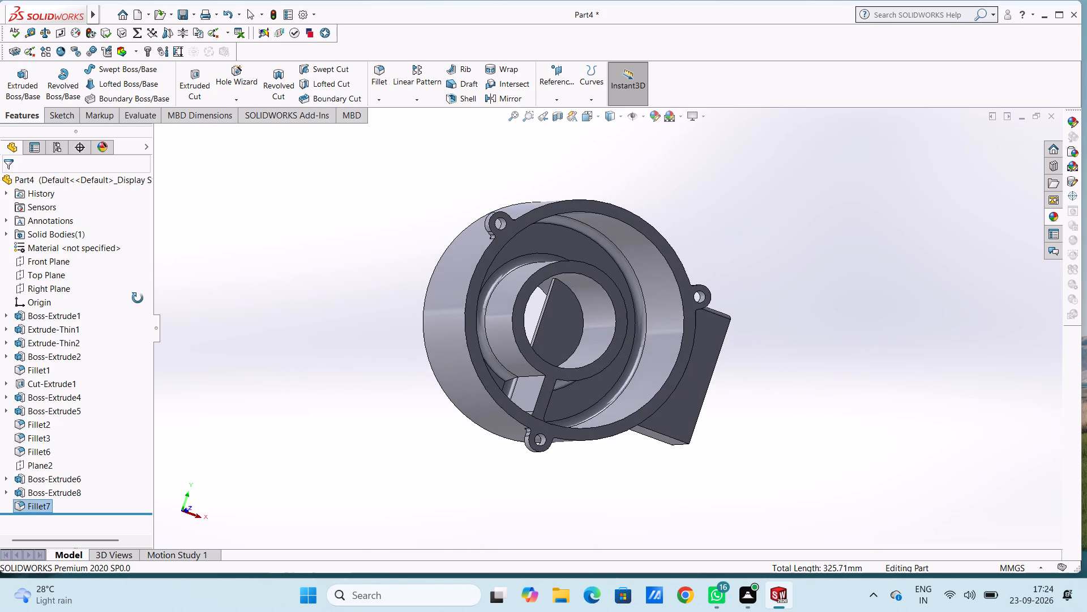
{"action": "middle_click_drag", "start_coordinate": [138, 298], "coordinate": [313, 354]}
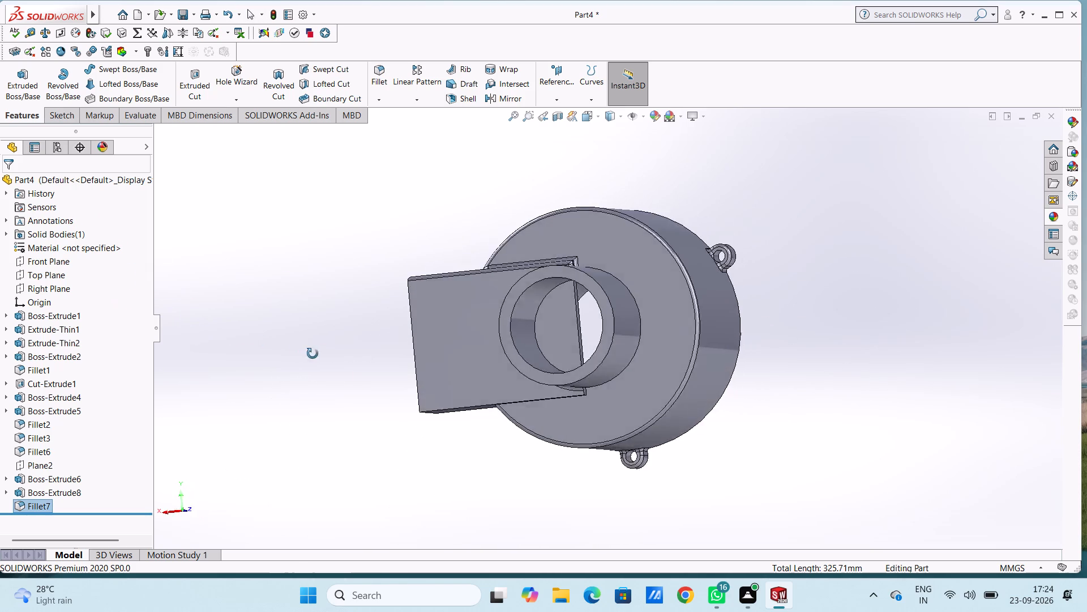
{"action": "middle_click_drag", "start_coordinate": [313, 354], "coordinate": [328, 358]}
Start a sketch on the rear tube's annular end face in the back view.
{"action": "key", "text": "ctrl+2"}
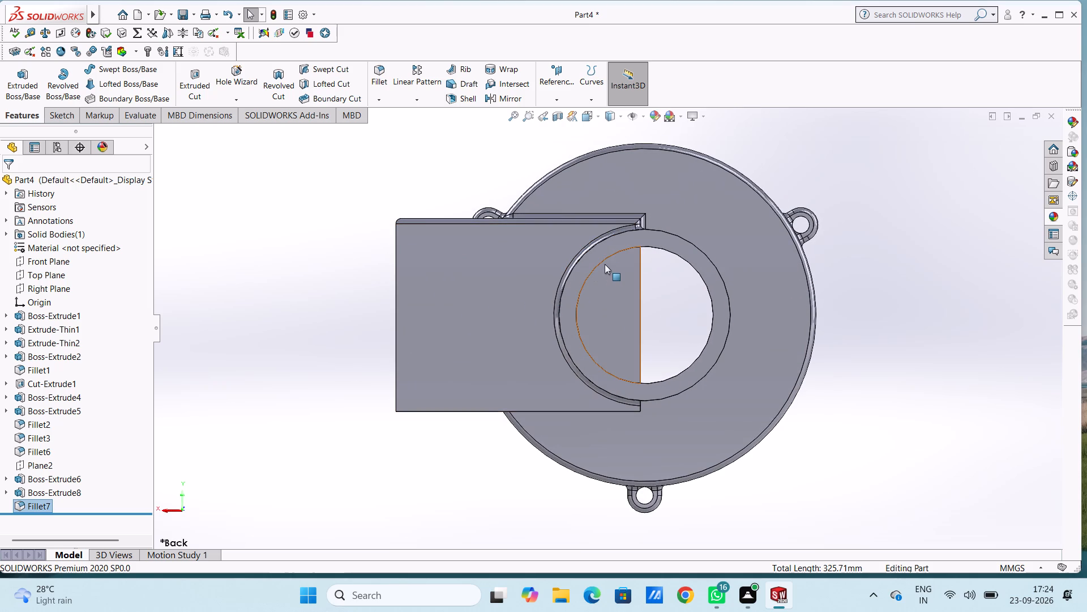
{"action": "left_click", "coordinate": [607, 253]}
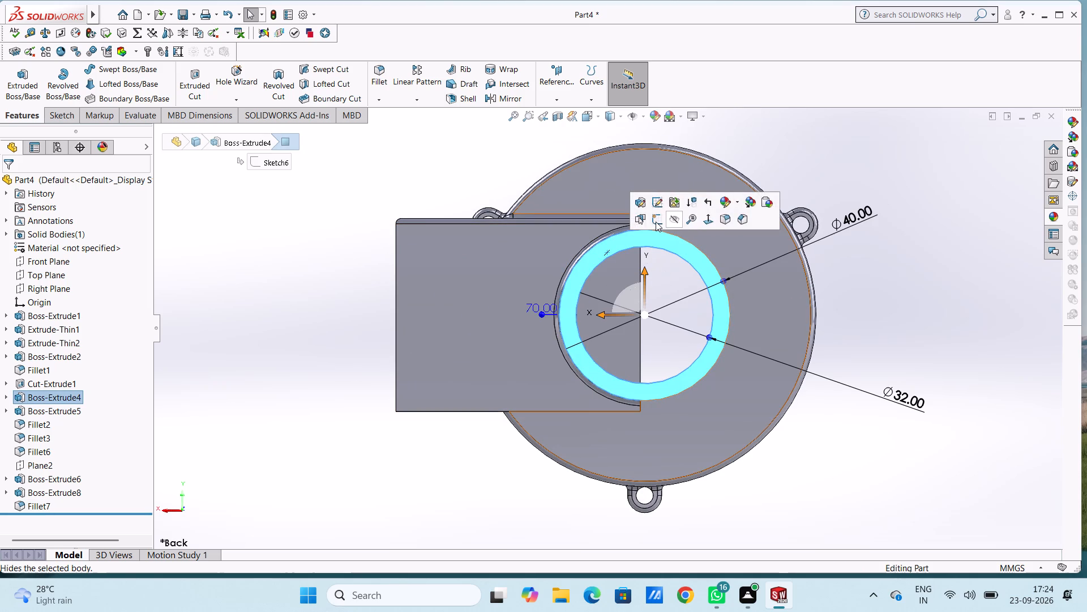
{"action": "left_click", "coordinate": [656, 221]}
{"action": "left_click", "coordinate": [320, 303]}
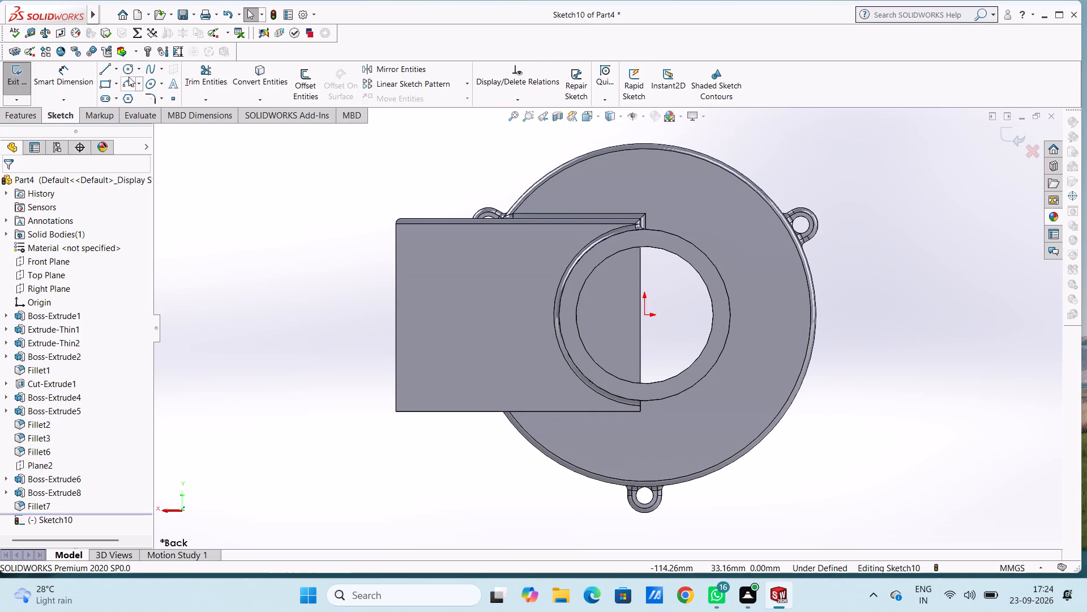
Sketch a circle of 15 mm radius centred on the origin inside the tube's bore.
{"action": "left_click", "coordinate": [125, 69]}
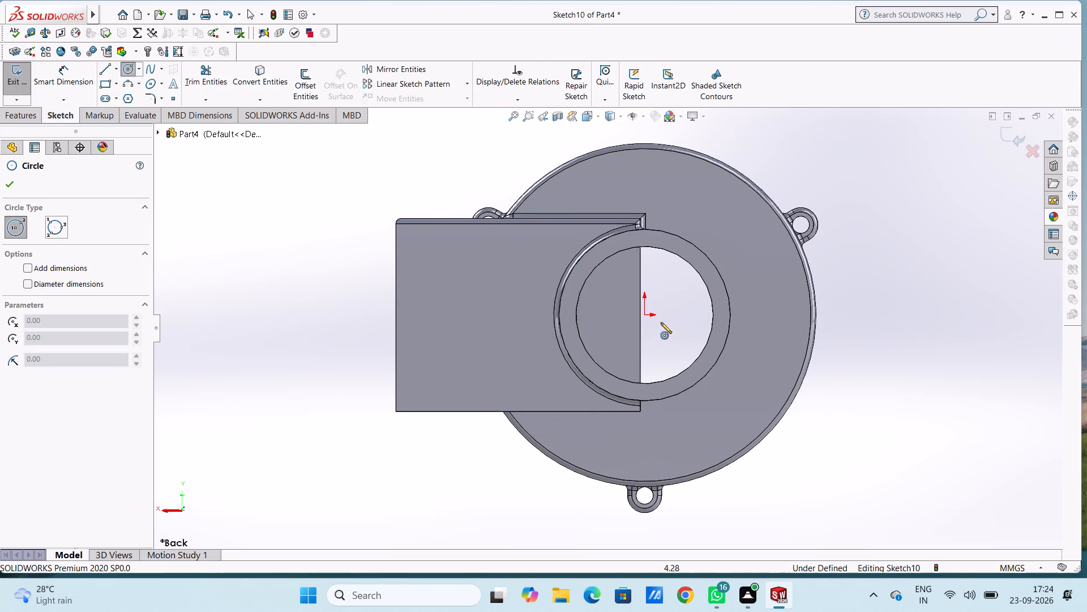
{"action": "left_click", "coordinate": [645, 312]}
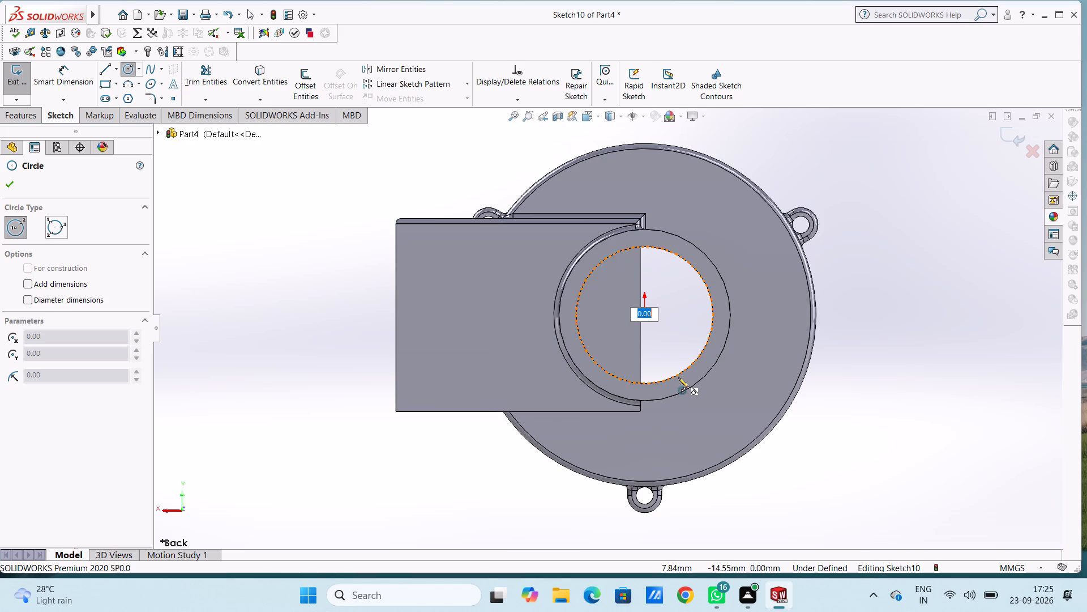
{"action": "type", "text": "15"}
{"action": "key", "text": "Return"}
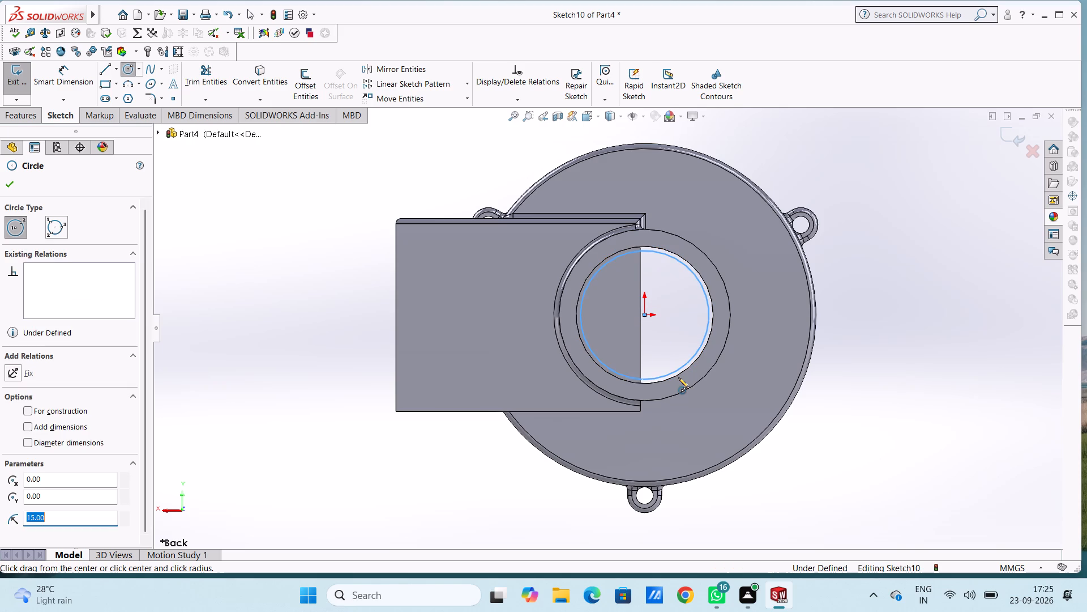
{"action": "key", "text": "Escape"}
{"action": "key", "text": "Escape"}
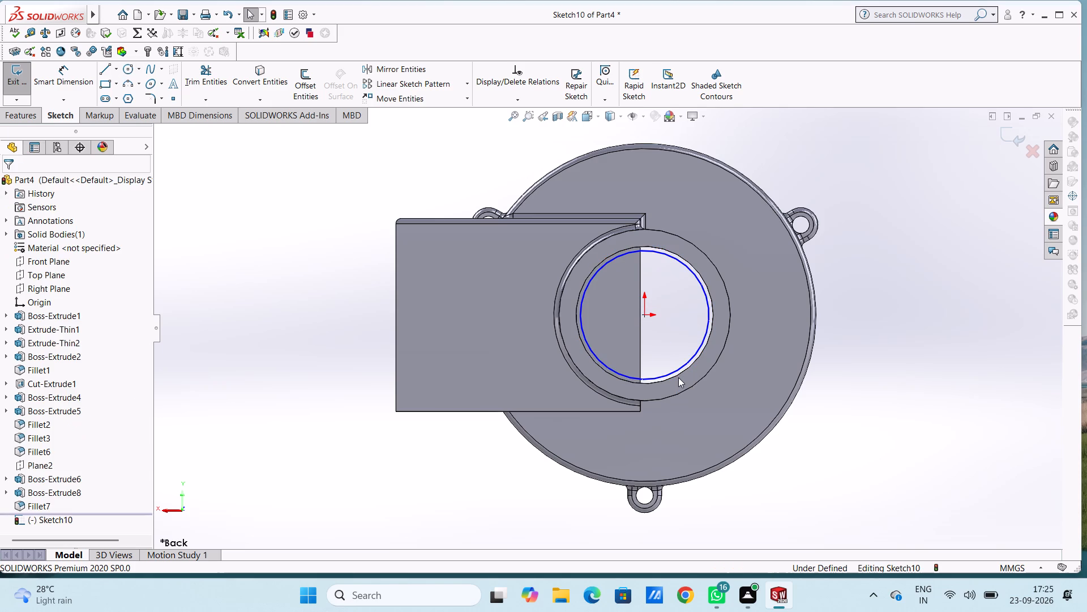
Sketch a circle centred on the origin with a 16 mm radius, reaching the edge of the tube's bore.
{"action": "left_click", "coordinate": [123, 69]}
{"action": "left_click", "coordinate": [644, 314]}
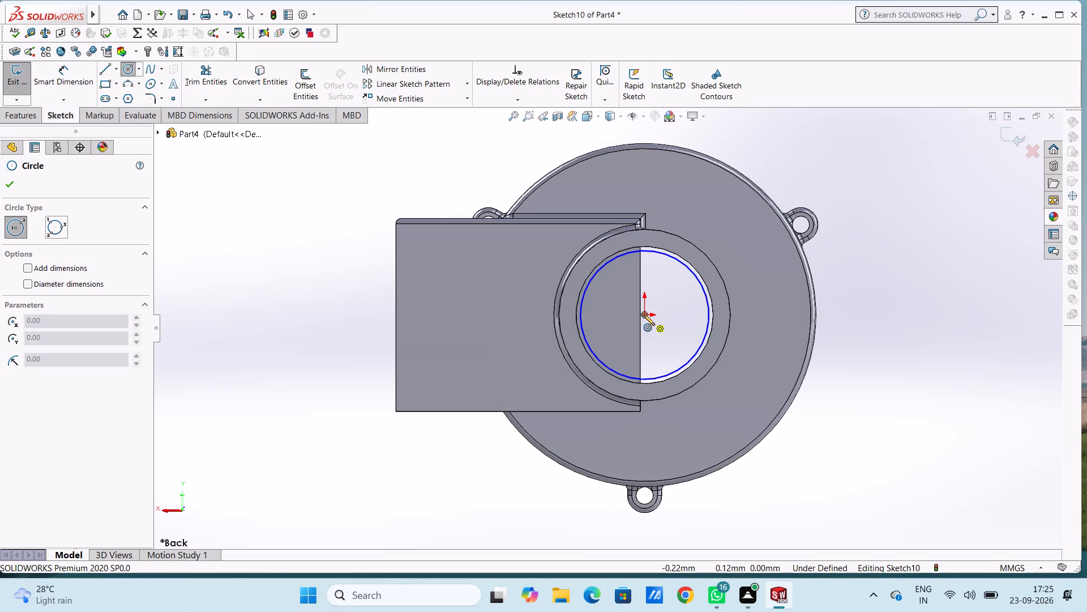
{"action": "left_click", "coordinate": [674, 376]}
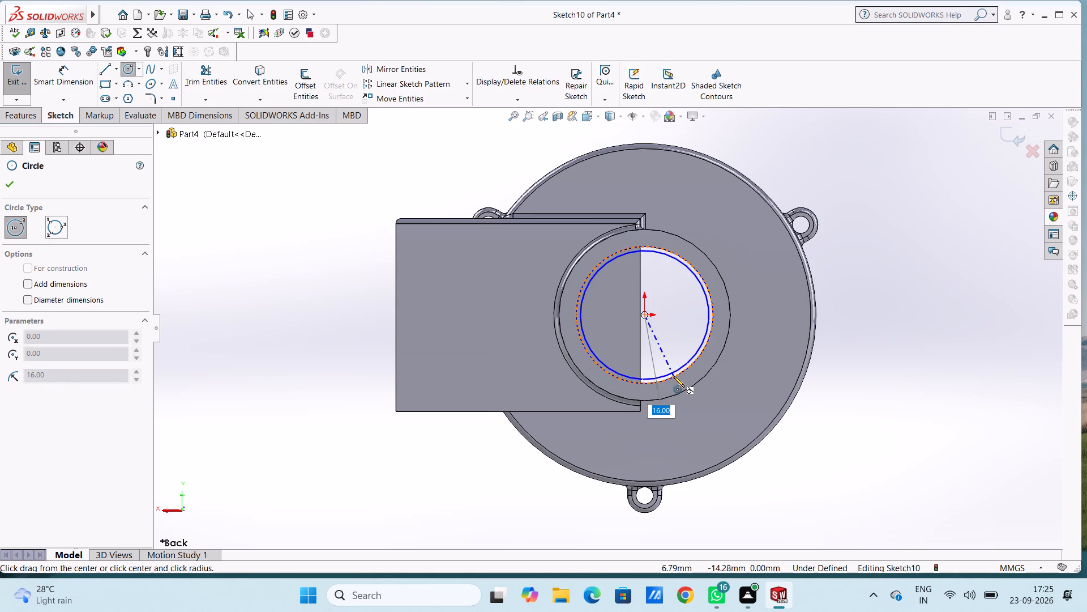
{"action": "key", "text": "Escape"}
{"action": "key", "text": "Escape"}
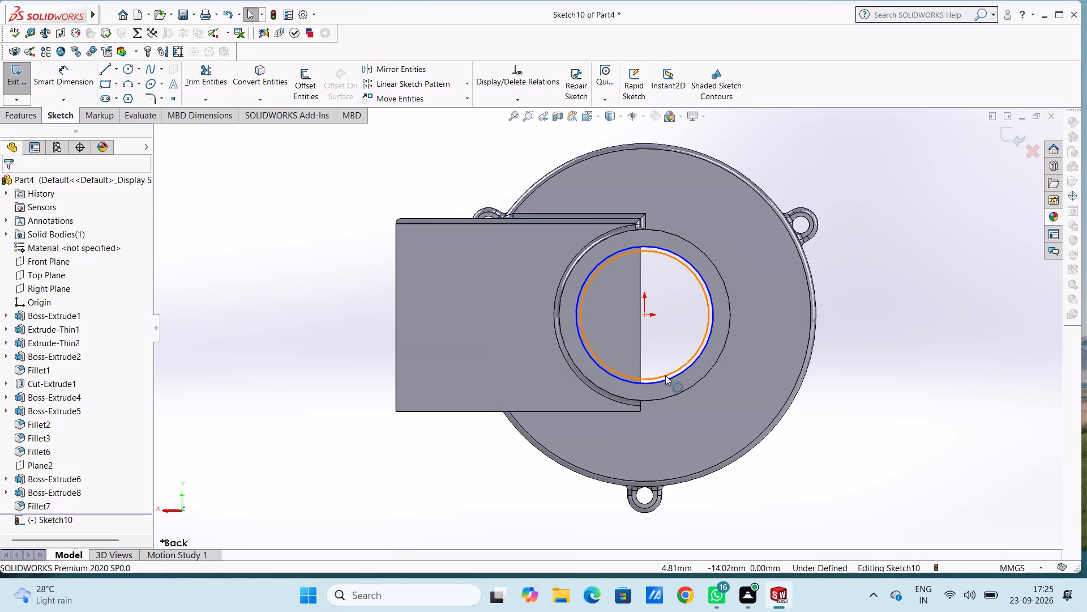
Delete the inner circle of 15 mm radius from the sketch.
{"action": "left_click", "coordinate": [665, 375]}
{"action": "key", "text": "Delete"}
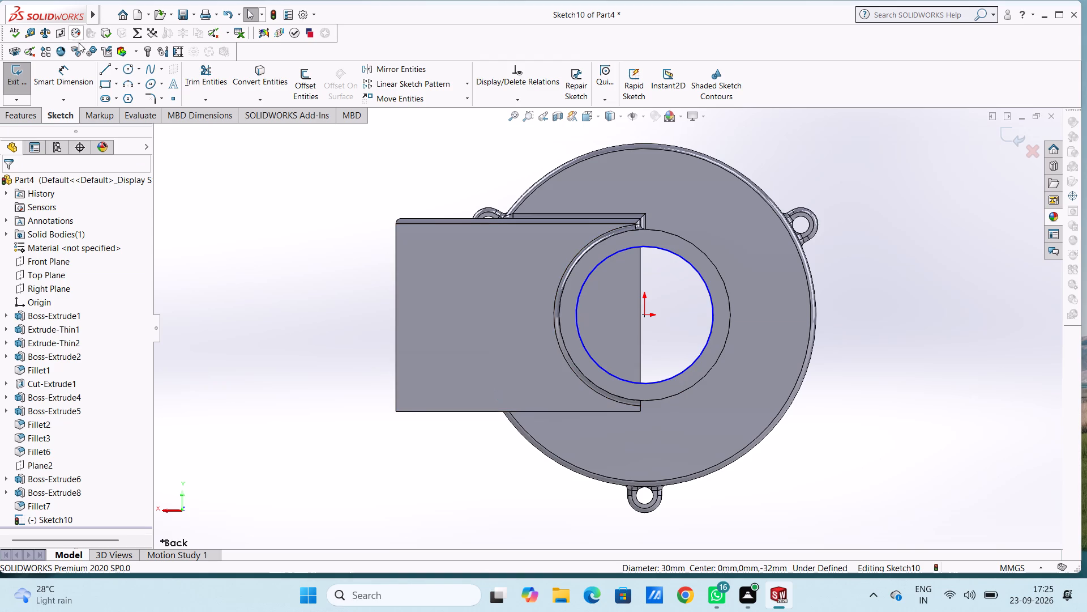
Dimension the diameter of the remaining circle that follows the tube's bore edge.
{"action": "left_click", "coordinate": [62, 78]}
{"action": "left_click", "coordinate": [606, 256]}
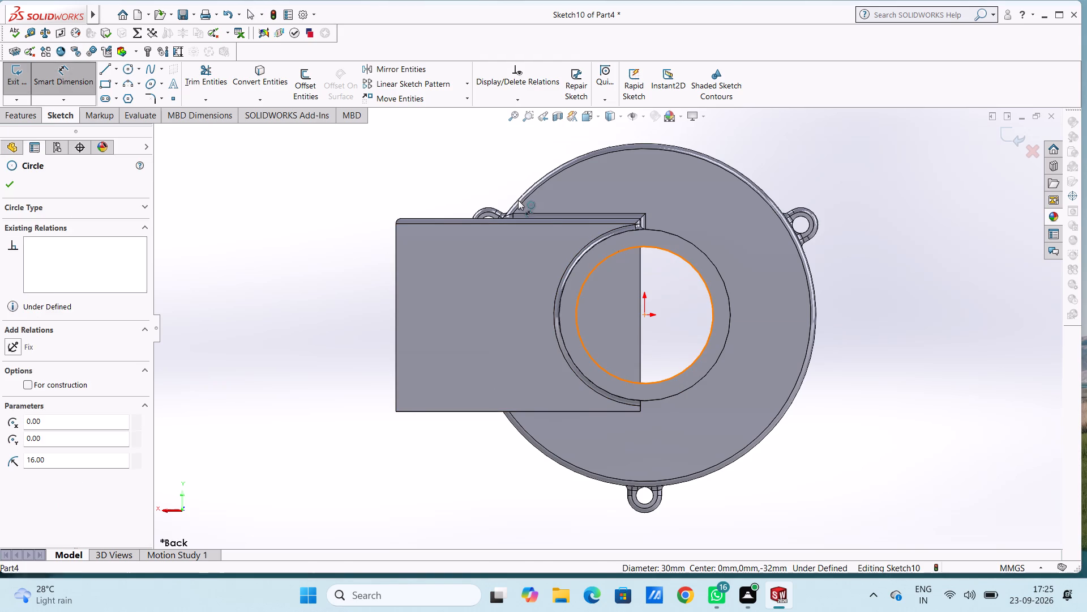
{"action": "left_click", "coordinate": [507, 173]}
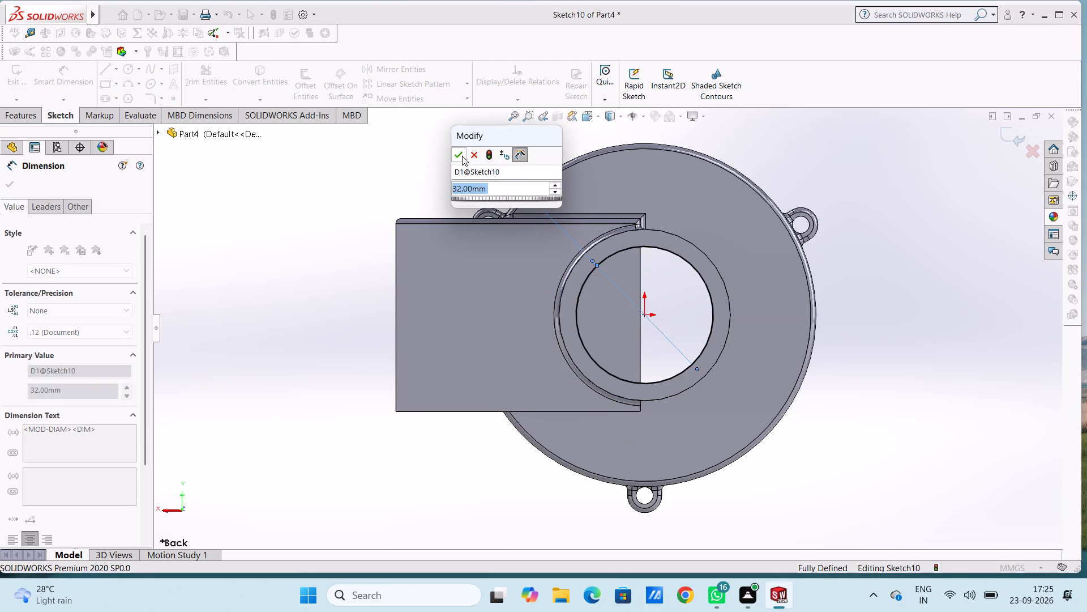
{"action": "left_click", "coordinate": [462, 156]}
{"action": "key", "text": "Escape"}
{"action": "key", "text": "Escape"}
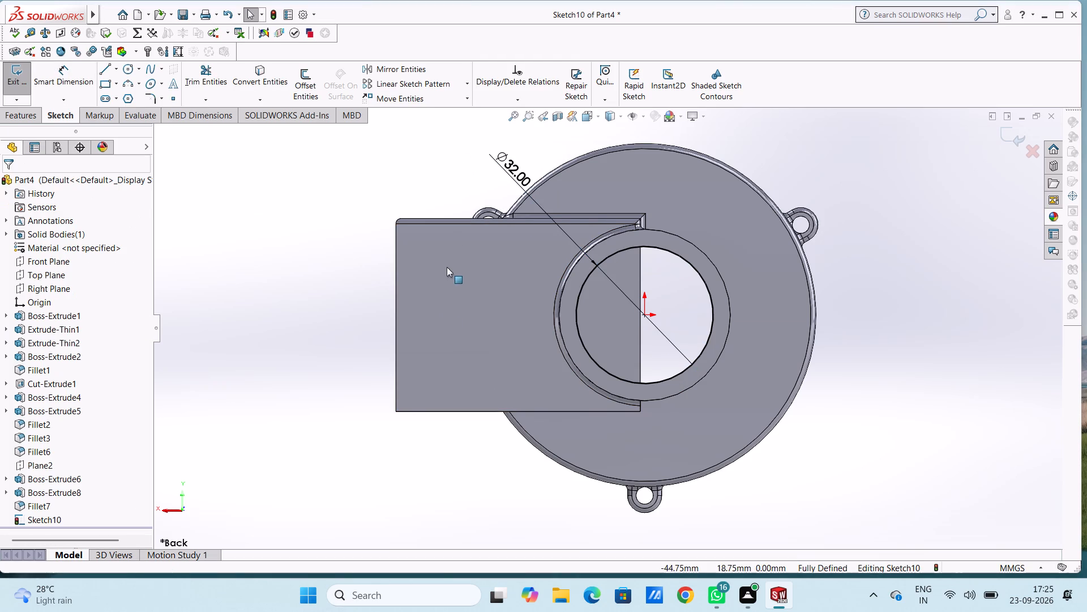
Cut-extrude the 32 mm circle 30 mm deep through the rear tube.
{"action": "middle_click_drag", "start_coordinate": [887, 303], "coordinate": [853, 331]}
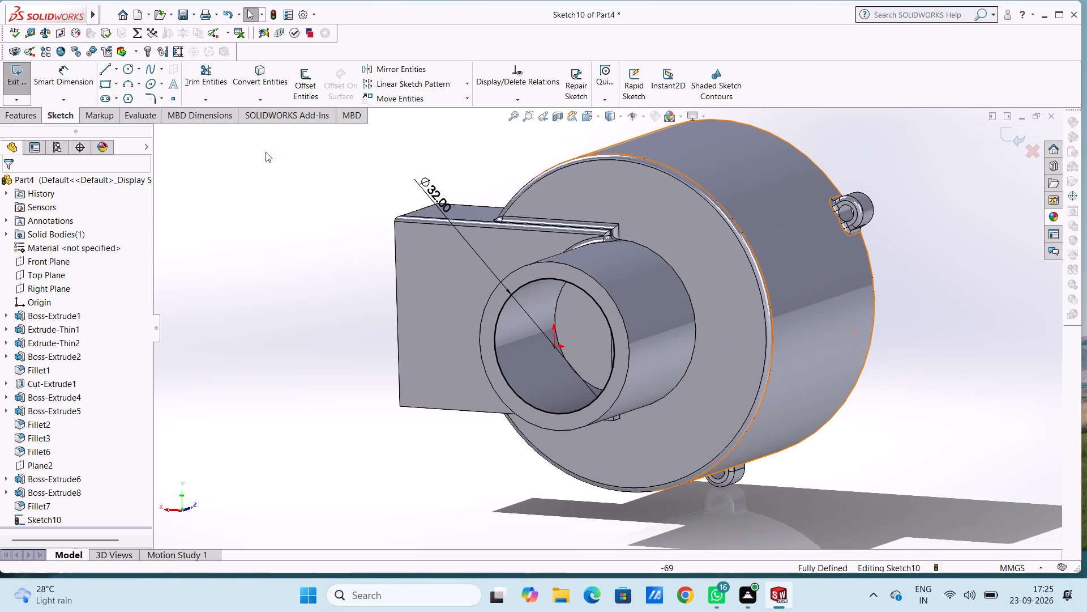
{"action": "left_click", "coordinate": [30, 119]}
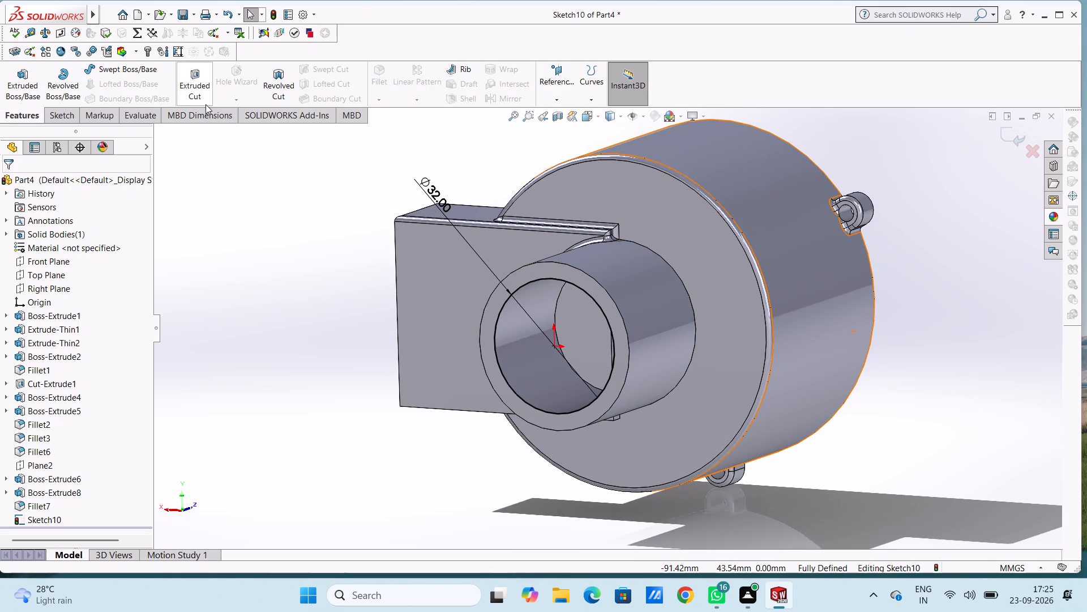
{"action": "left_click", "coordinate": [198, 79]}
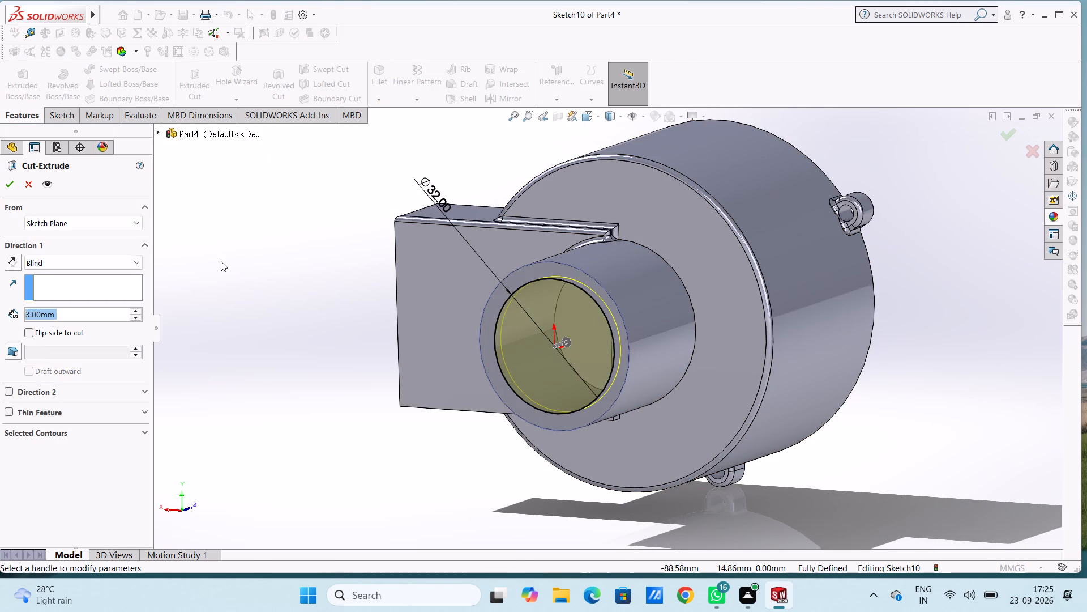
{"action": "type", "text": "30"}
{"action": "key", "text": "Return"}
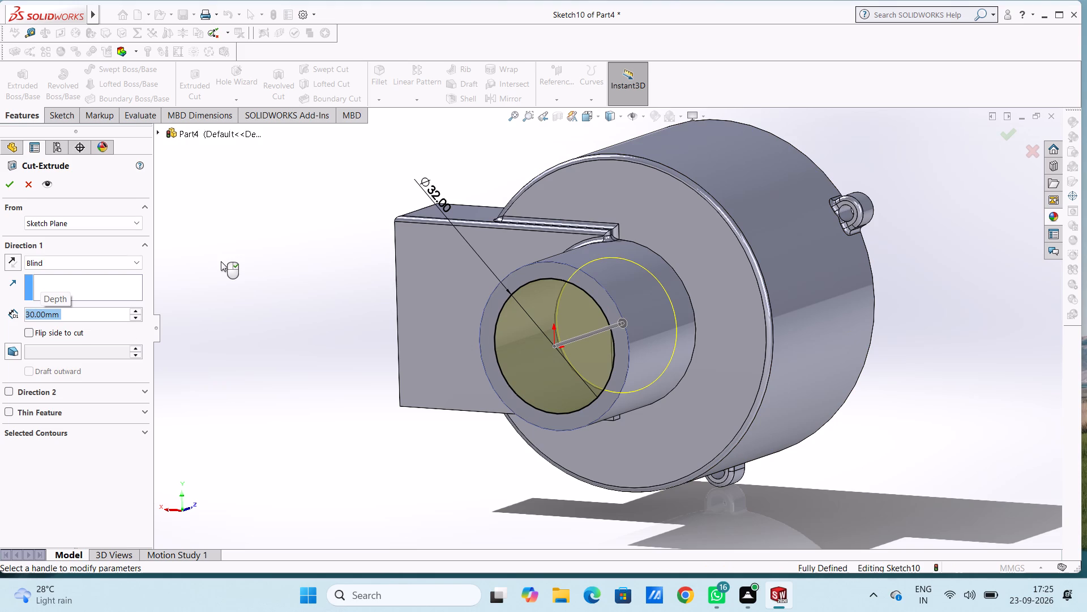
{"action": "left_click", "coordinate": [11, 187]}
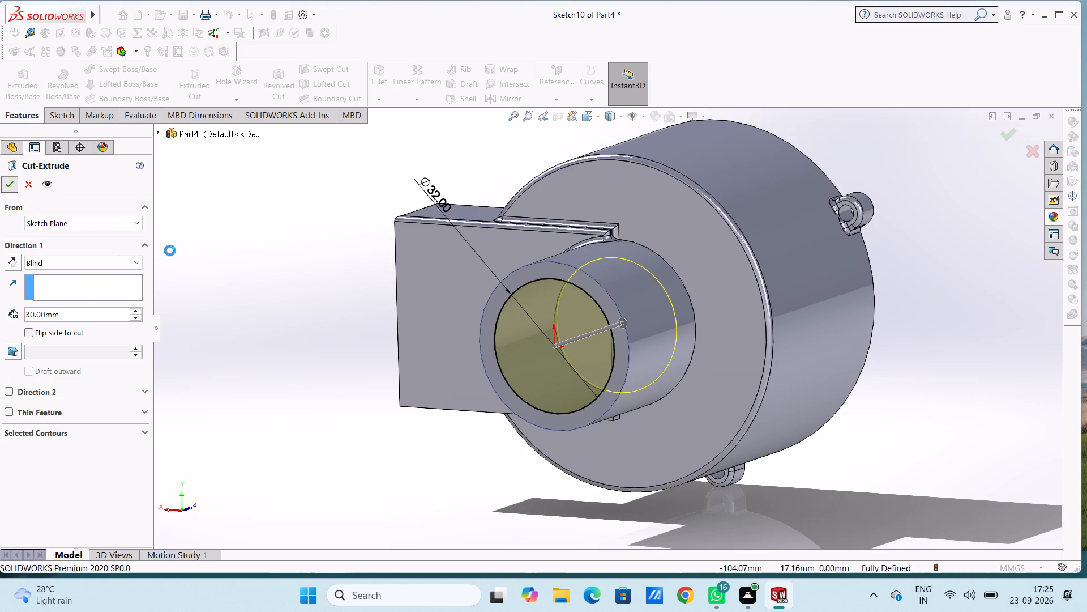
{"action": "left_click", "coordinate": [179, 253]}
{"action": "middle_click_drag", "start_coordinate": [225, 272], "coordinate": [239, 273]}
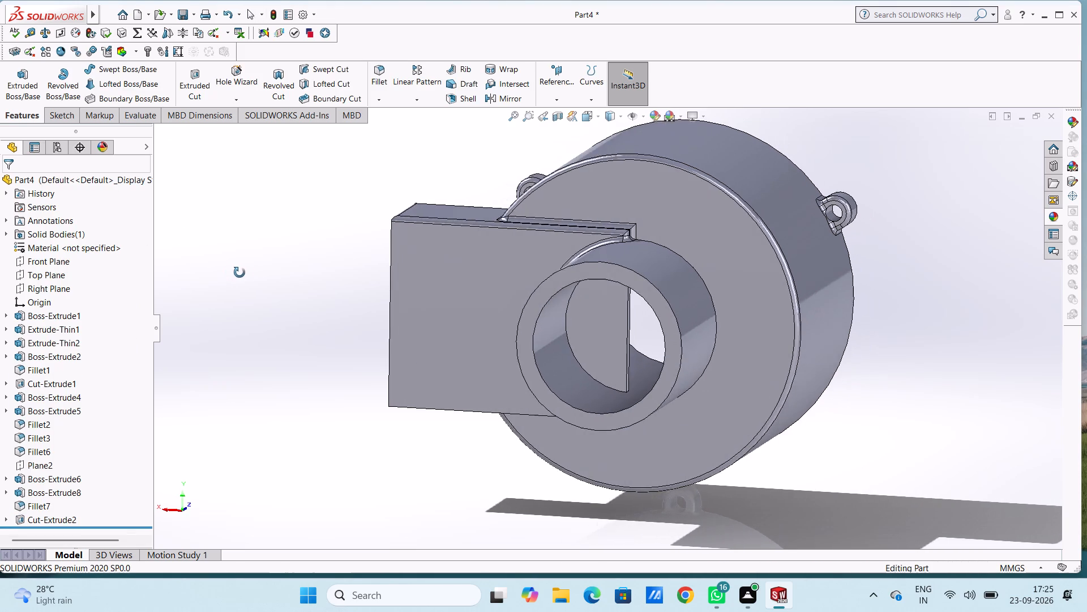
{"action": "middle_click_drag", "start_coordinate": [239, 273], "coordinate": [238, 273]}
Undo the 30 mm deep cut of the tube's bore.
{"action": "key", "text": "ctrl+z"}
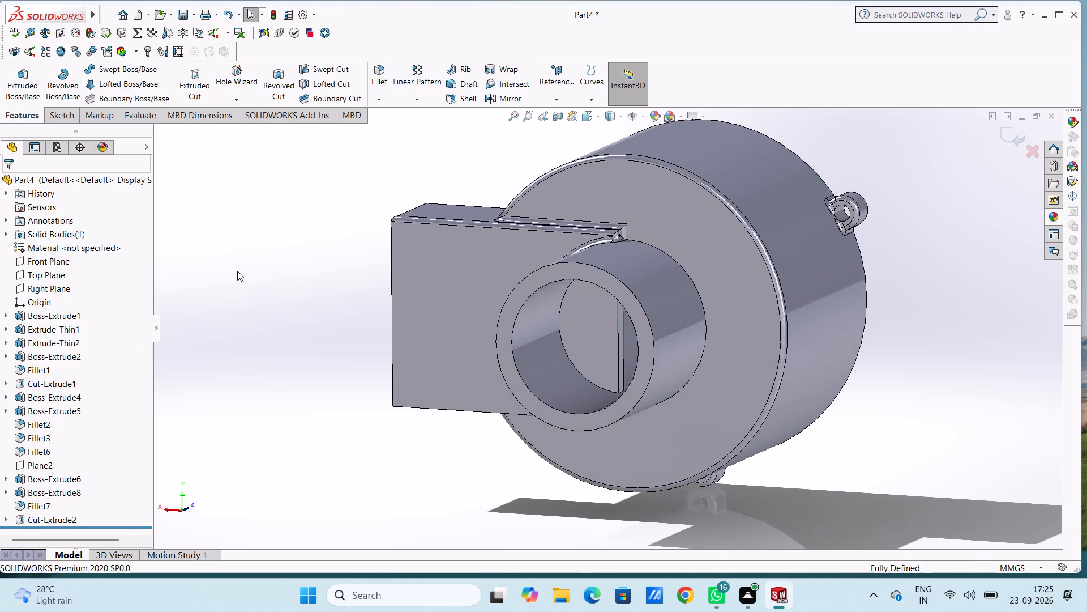
Cut-extrude the 32 mm circle with a blind depth of 100 mm along the rear tube's axis.
{"action": "left_click", "coordinate": [15, 109]}
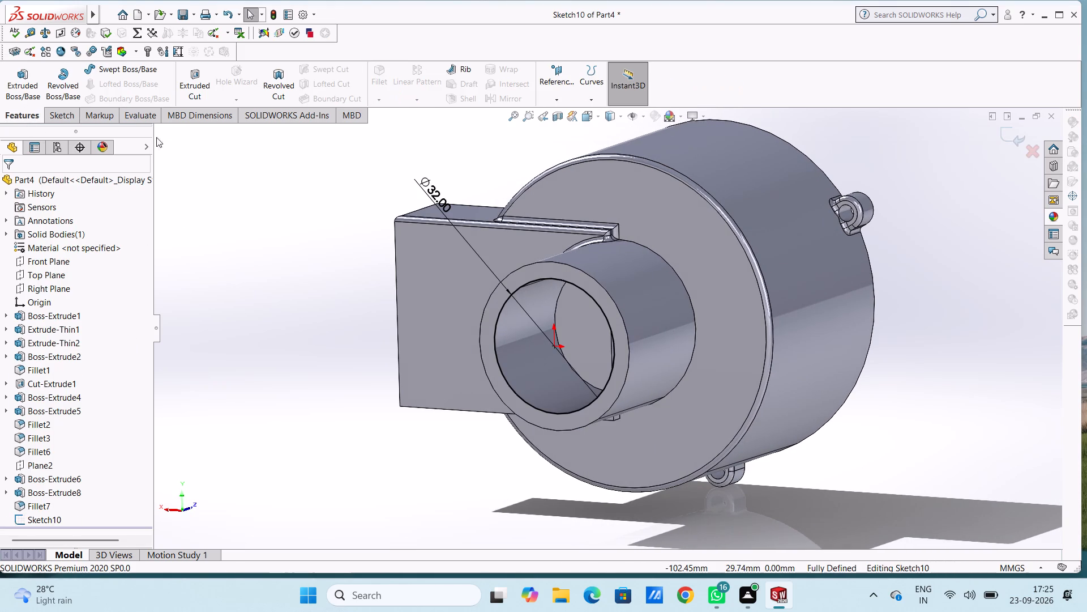
{"action": "left_click", "coordinate": [196, 88]}
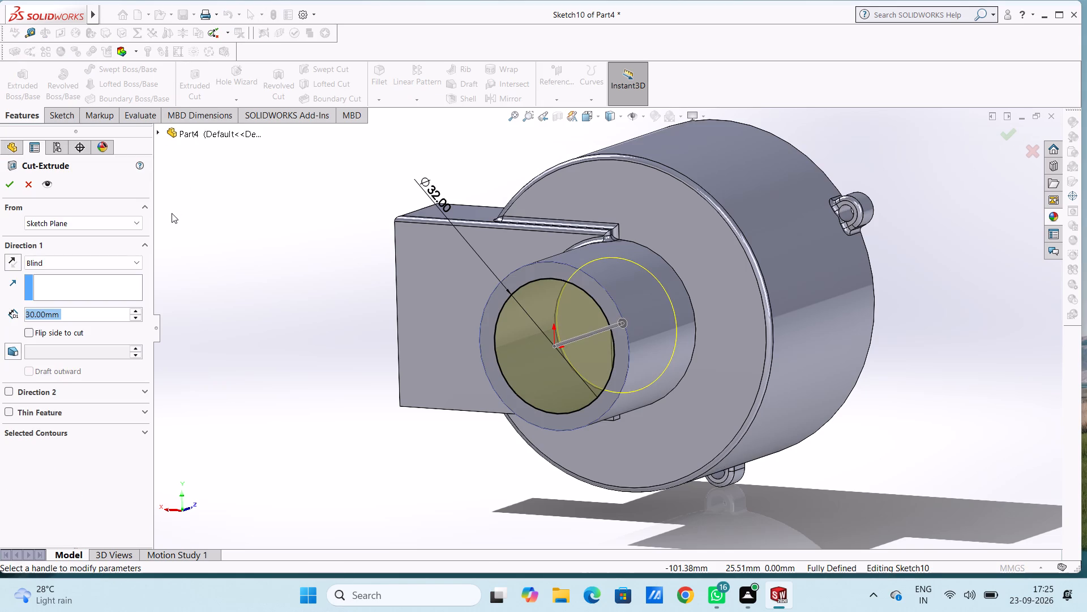
{"action": "type", "text": "100"}
{"action": "key", "text": "Return"}
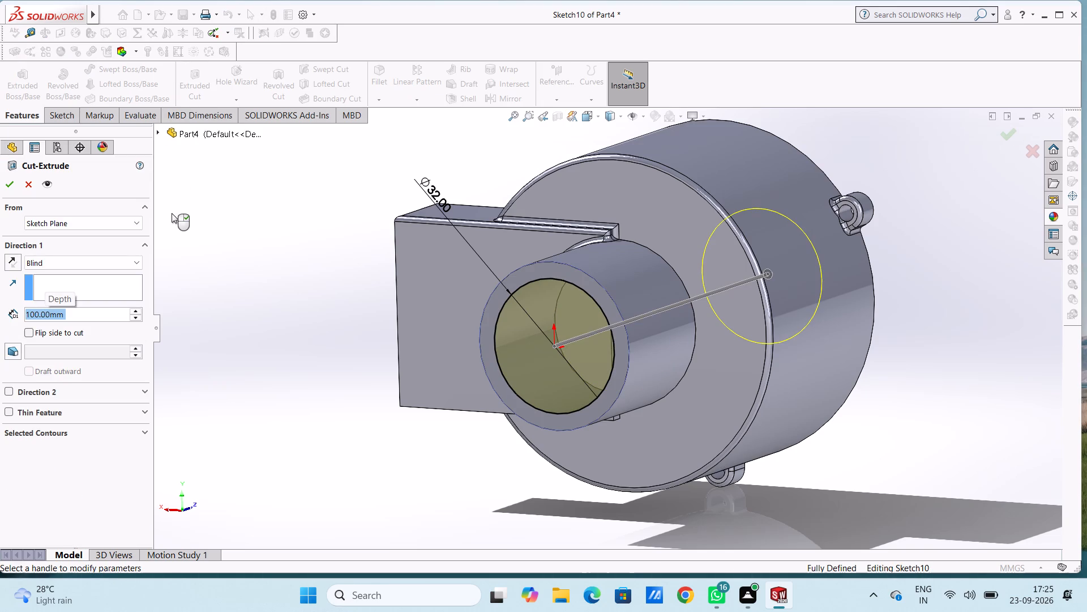
{"action": "left_click", "coordinate": [12, 183]}
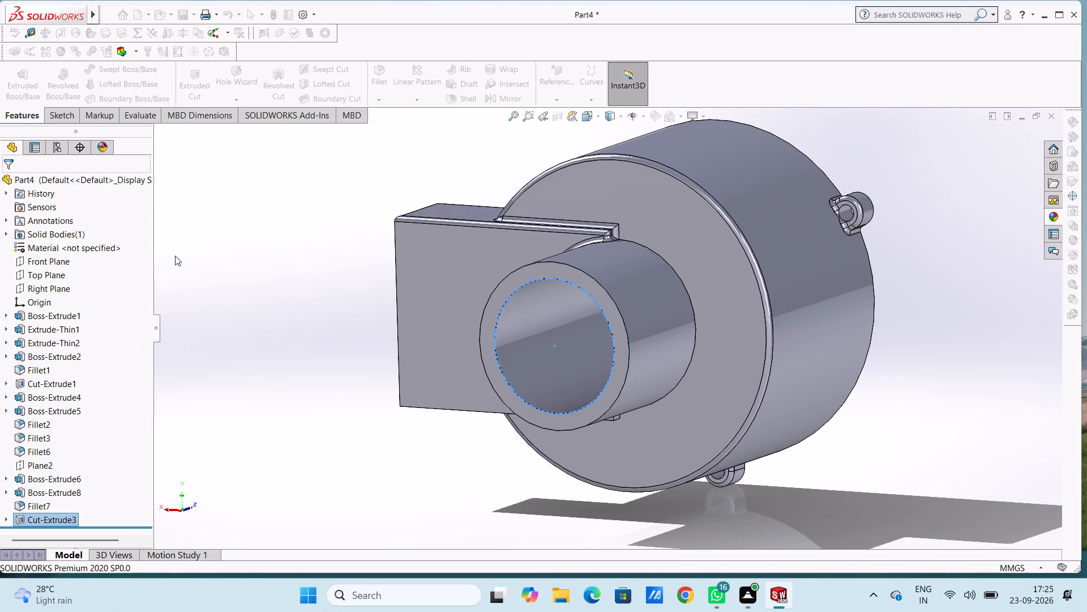
{"action": "left_click", "coordinate": [177, 256]}
Examine the bore and the whole housing from the rear, open front and sides.
{"action": "middle_click_drag", "start_coordinate": [234, 273], "coordinate": [271, 253]}
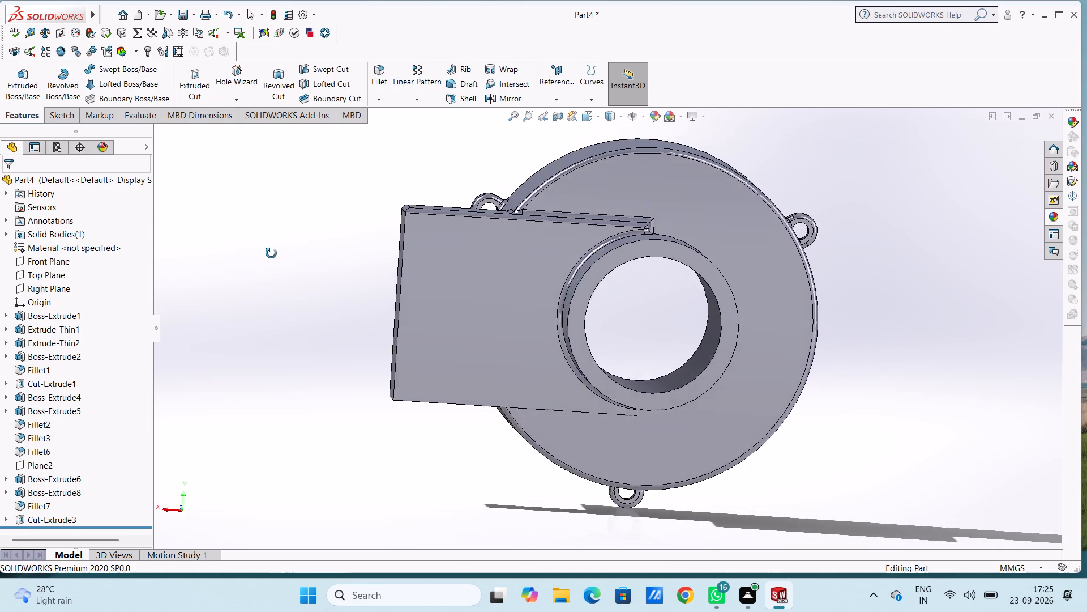
{"action": "middle_click_drag", "start_coordinate": [271, 253], "coordinate": [476, 334]}
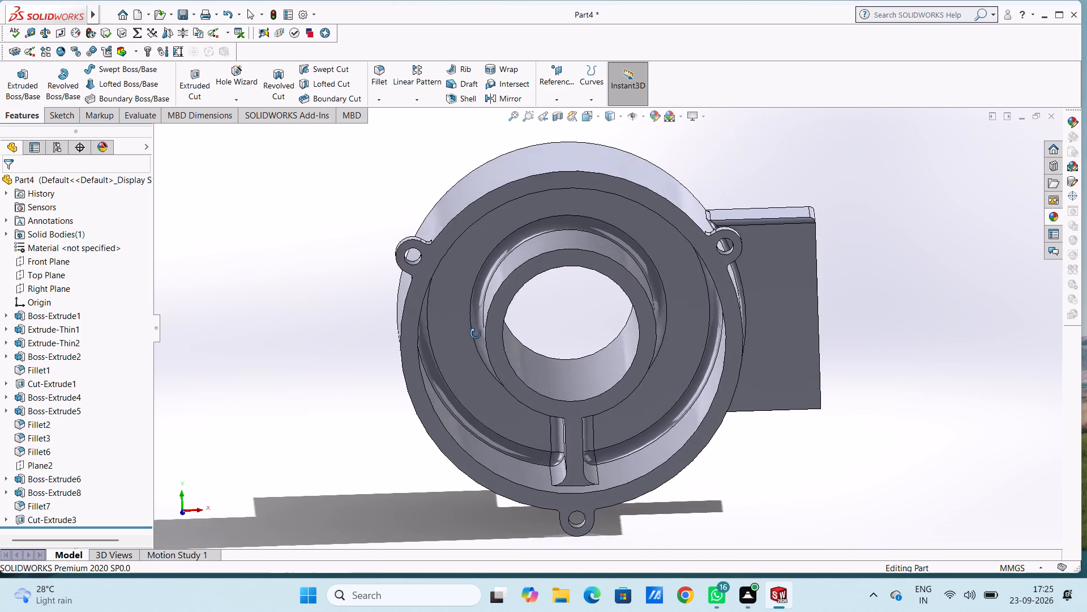
{"action": "middle_click_drag", "start_coordinate": [476, 334], "coordinate": [424, 375]}
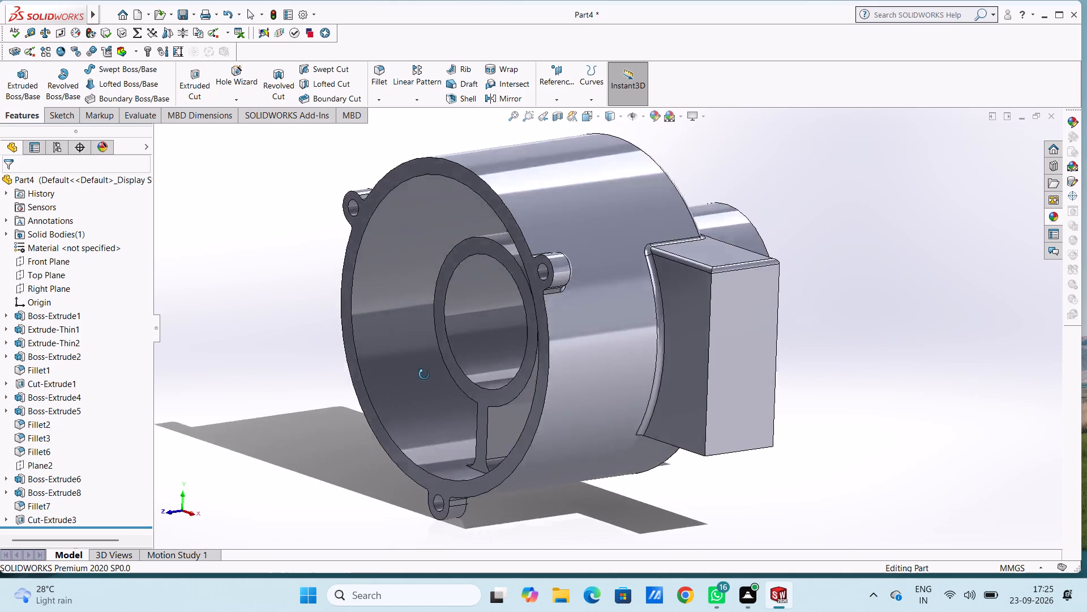
{"action": "middle_click_drag", "start_coordinate": [424, 375], "coordinate": [328, 396]}
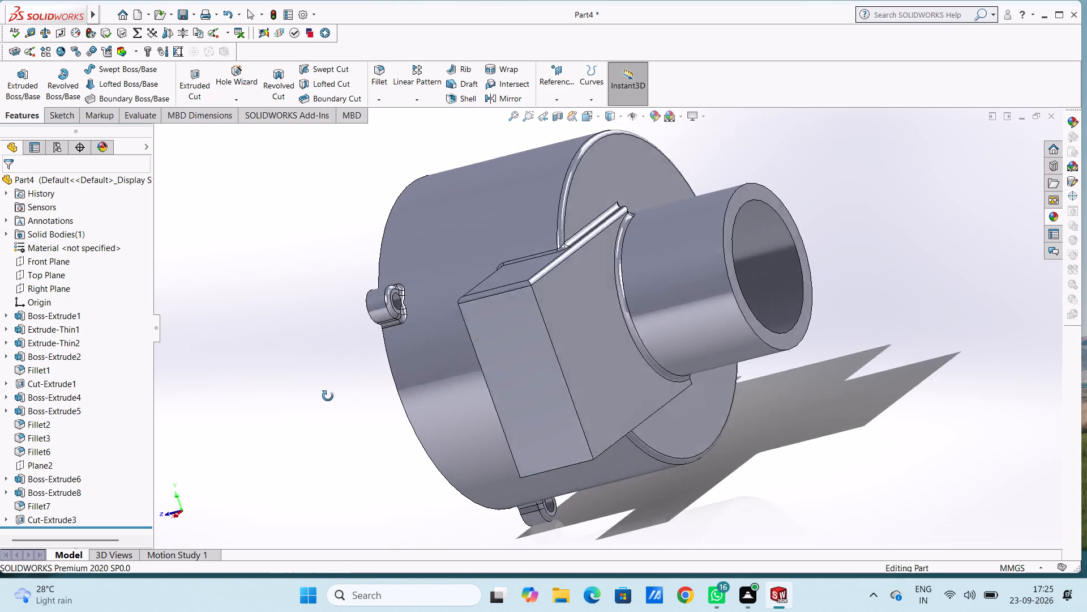
{"action": "middle_click_drag", "start_coordinate": [328, 396], "coordinate": [298, 419]}
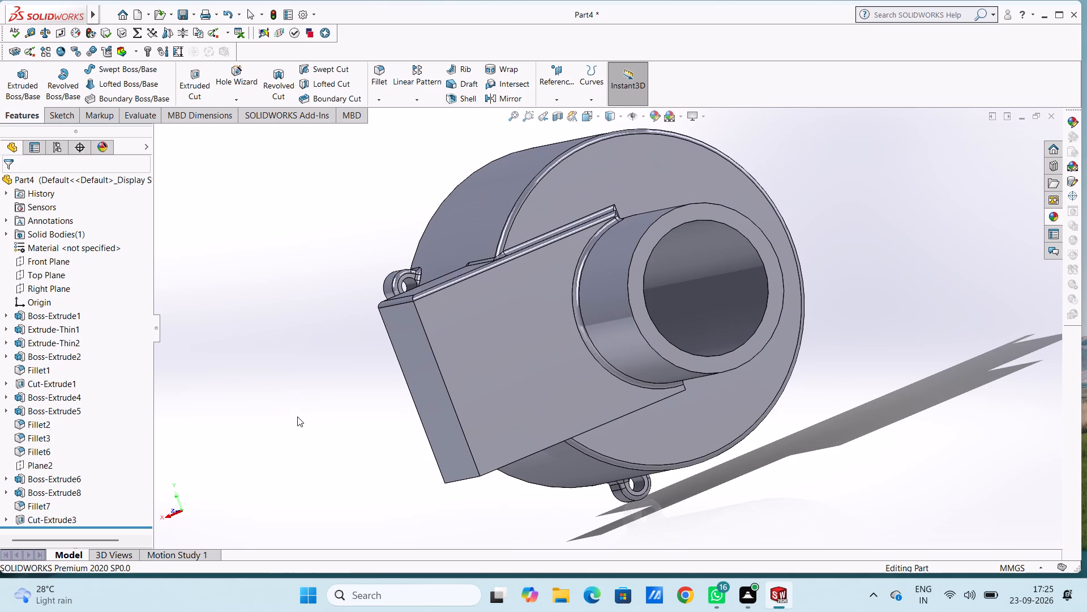
{"action": "key", "text": "ctrl+1"}
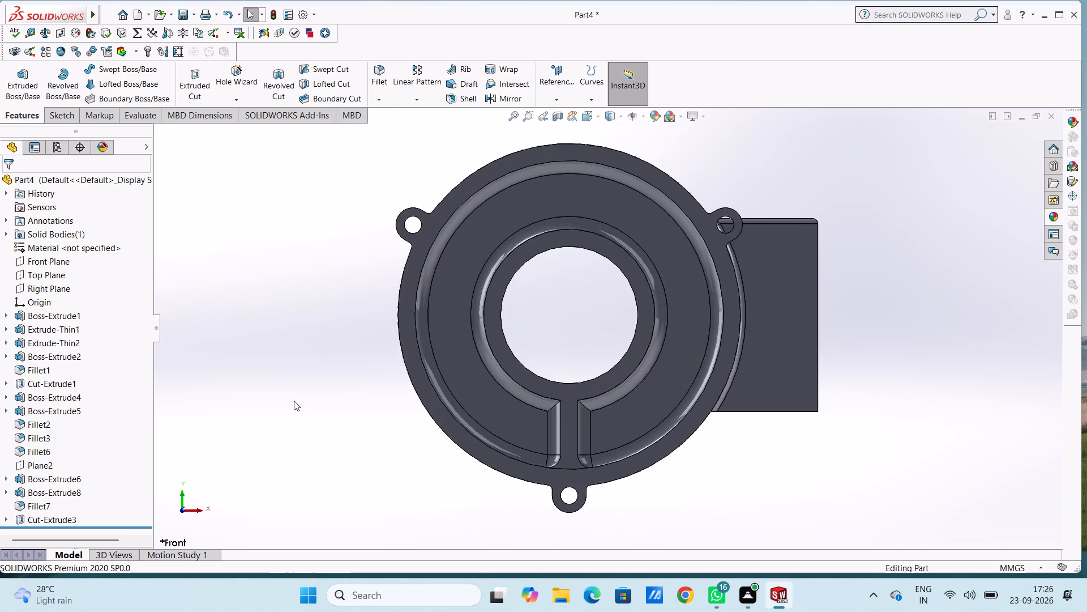
{"action": "key", "text": "ctrl+2"}
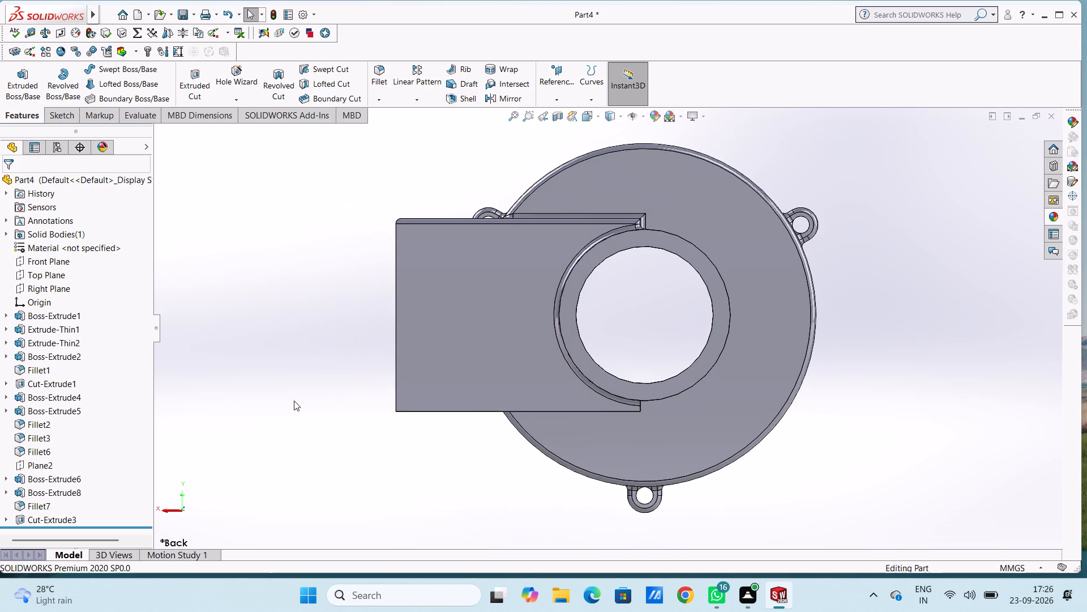
{"action": "key", "text": "ctrl+3"}
Start a sketch on the flat outer end face of the side block, viewed square on.
{"action": "key", "text": "ctrl+4"}
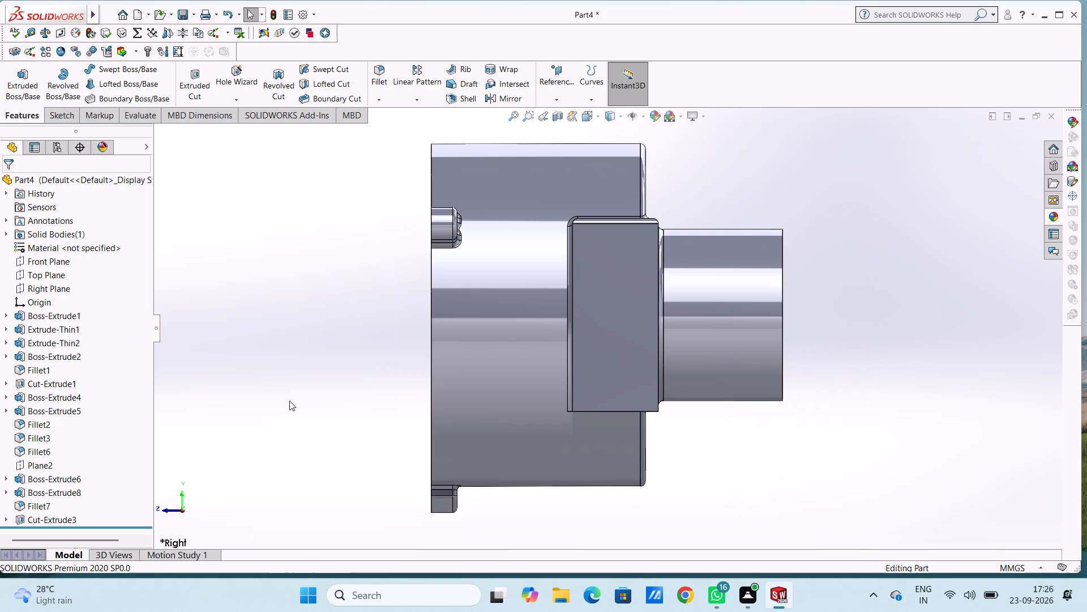
{"action": "left_click", "coordinate": [610, 308]}
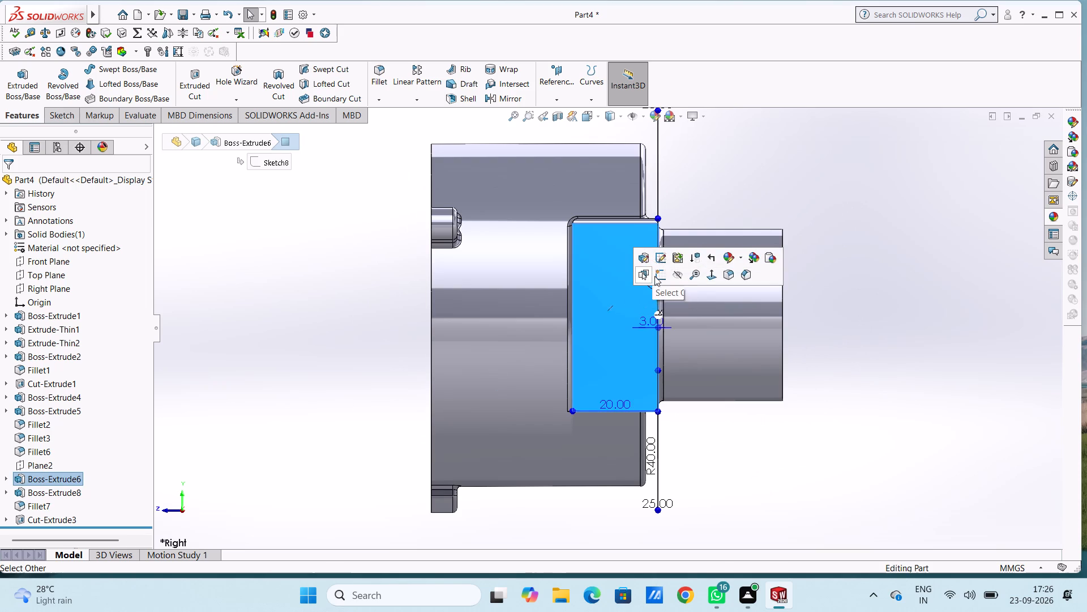
{"action": "left_click", "coordinate": [659, 275]}
{"action": "left_click", "coordinate": [369, 294]}
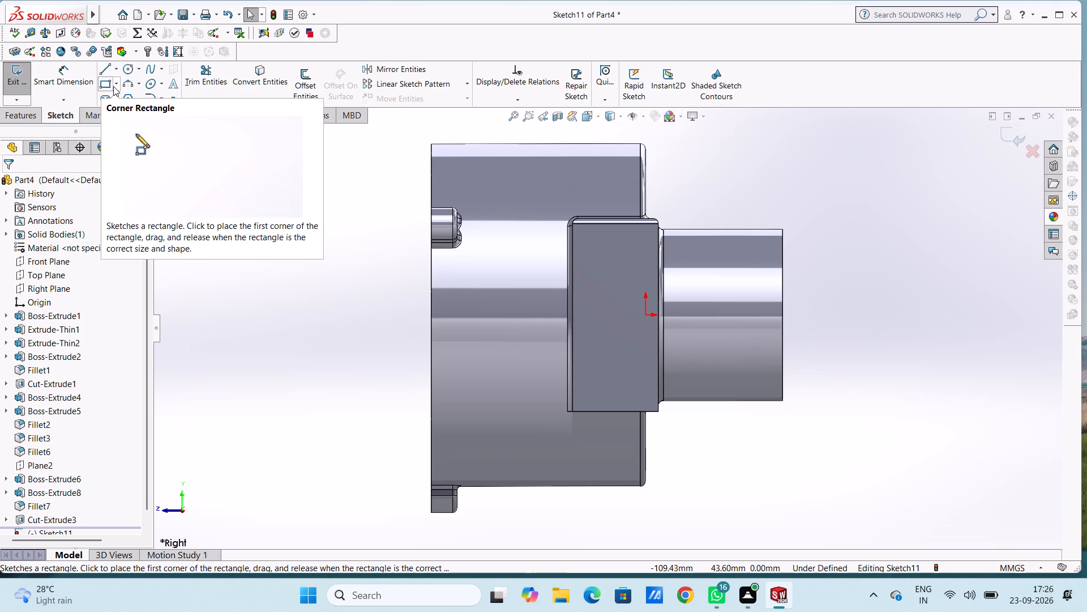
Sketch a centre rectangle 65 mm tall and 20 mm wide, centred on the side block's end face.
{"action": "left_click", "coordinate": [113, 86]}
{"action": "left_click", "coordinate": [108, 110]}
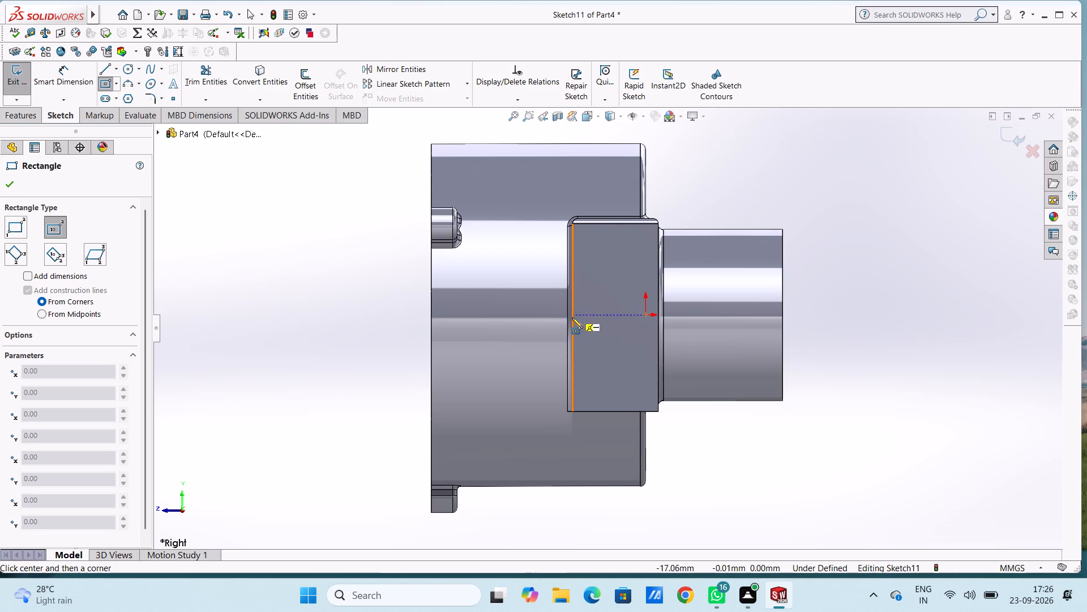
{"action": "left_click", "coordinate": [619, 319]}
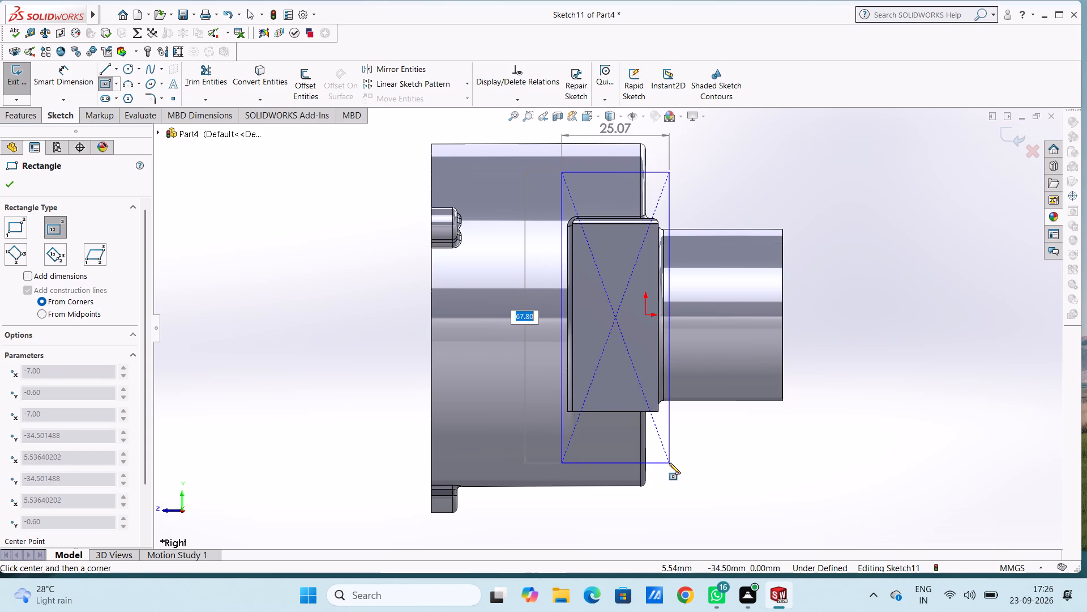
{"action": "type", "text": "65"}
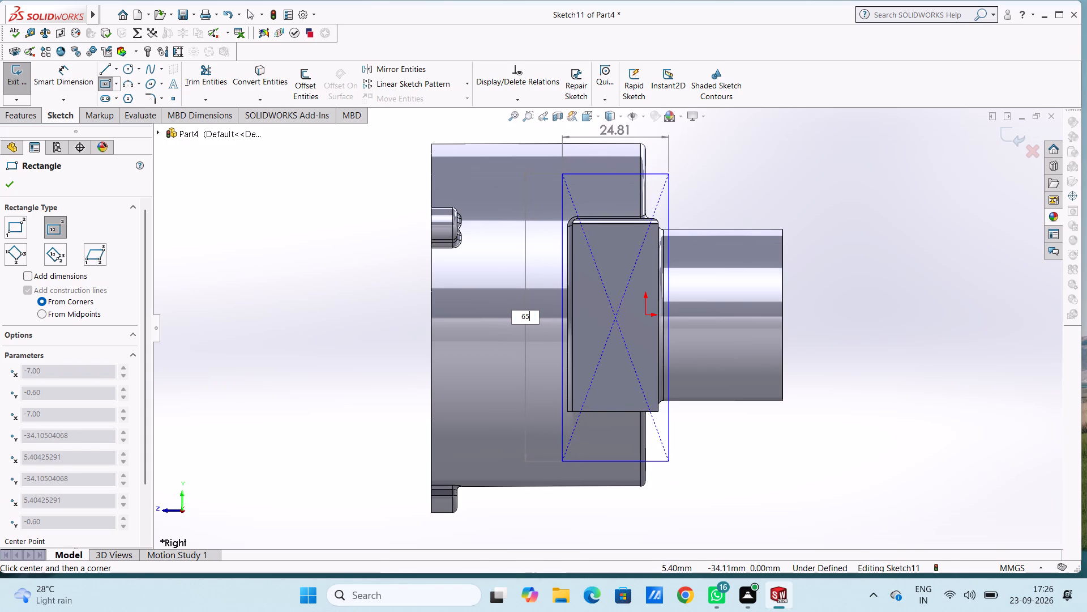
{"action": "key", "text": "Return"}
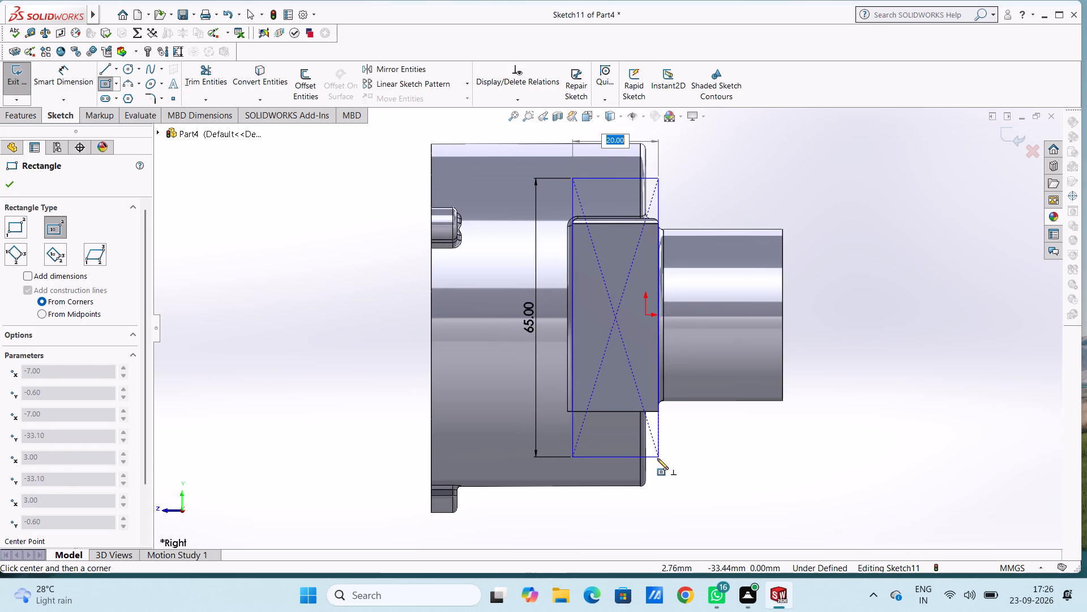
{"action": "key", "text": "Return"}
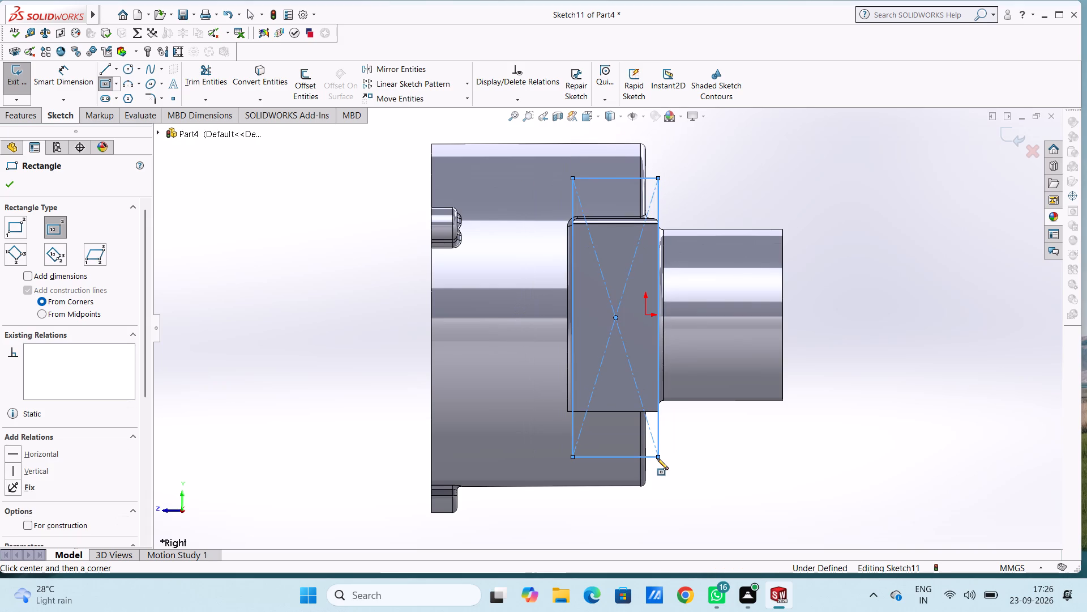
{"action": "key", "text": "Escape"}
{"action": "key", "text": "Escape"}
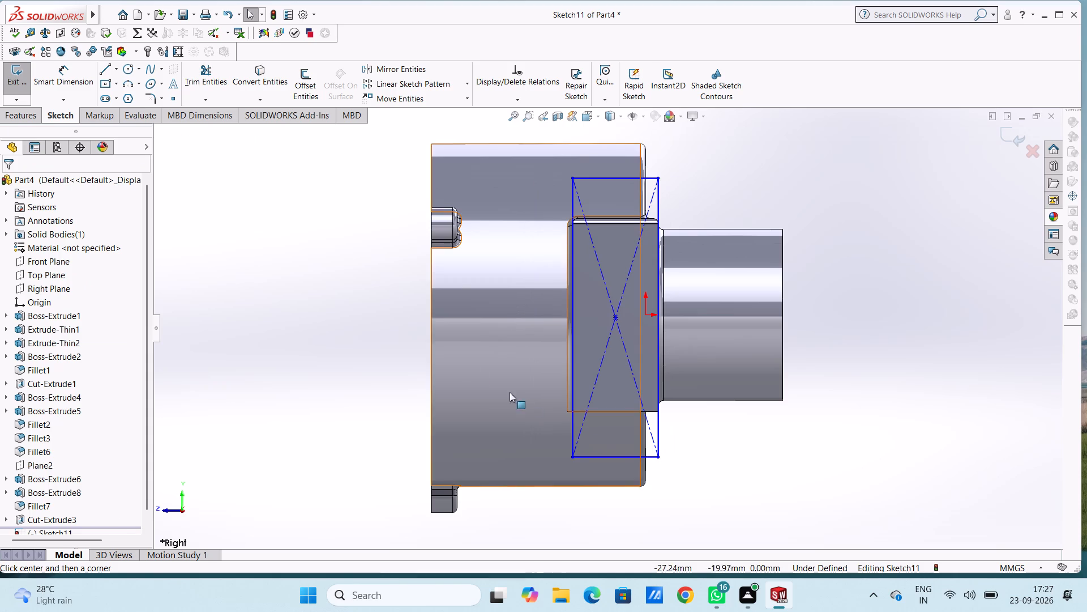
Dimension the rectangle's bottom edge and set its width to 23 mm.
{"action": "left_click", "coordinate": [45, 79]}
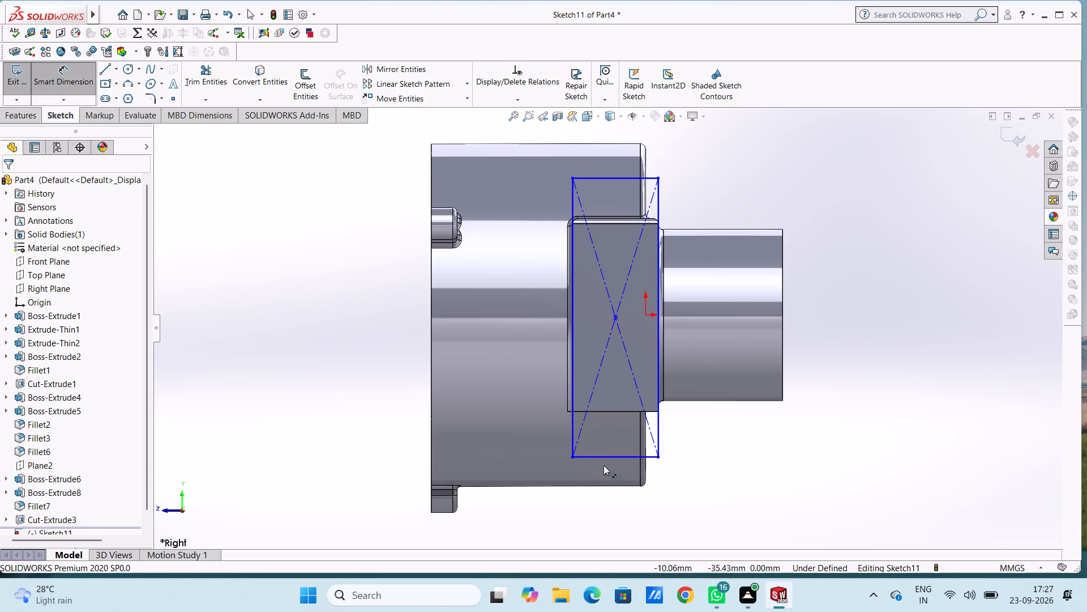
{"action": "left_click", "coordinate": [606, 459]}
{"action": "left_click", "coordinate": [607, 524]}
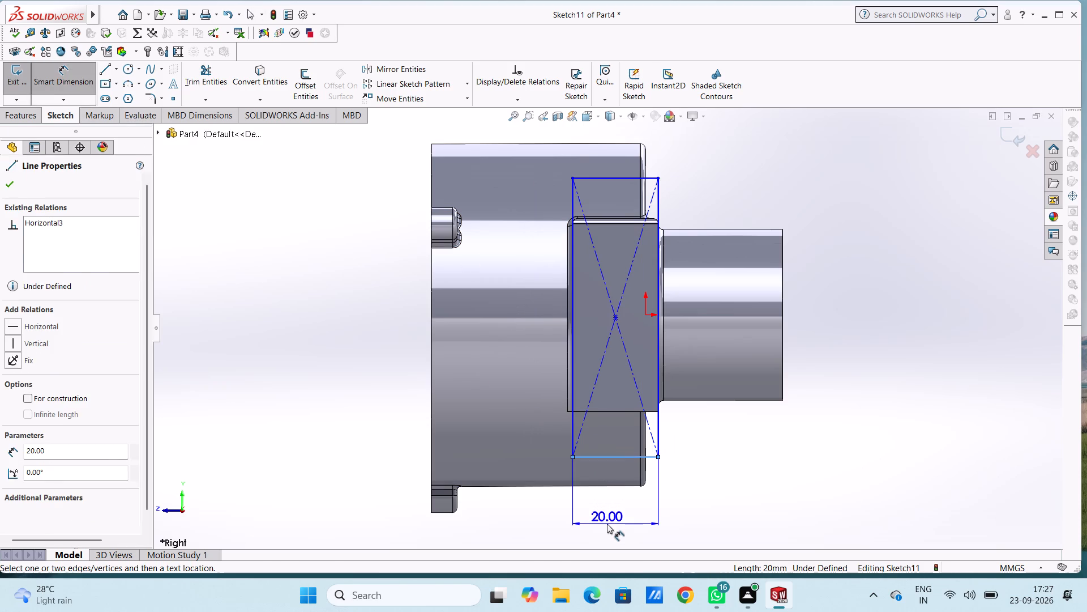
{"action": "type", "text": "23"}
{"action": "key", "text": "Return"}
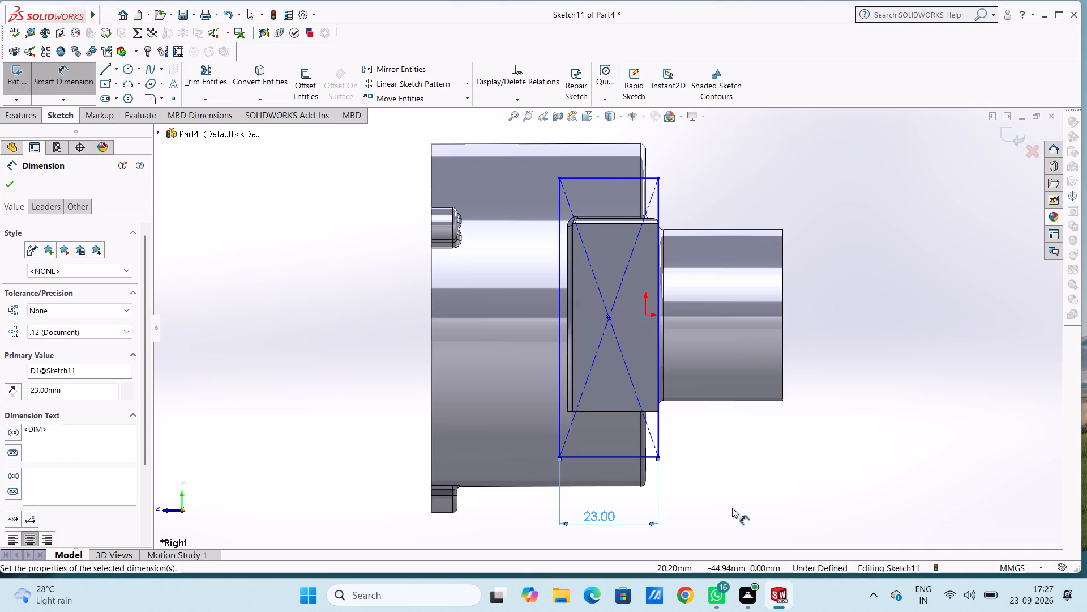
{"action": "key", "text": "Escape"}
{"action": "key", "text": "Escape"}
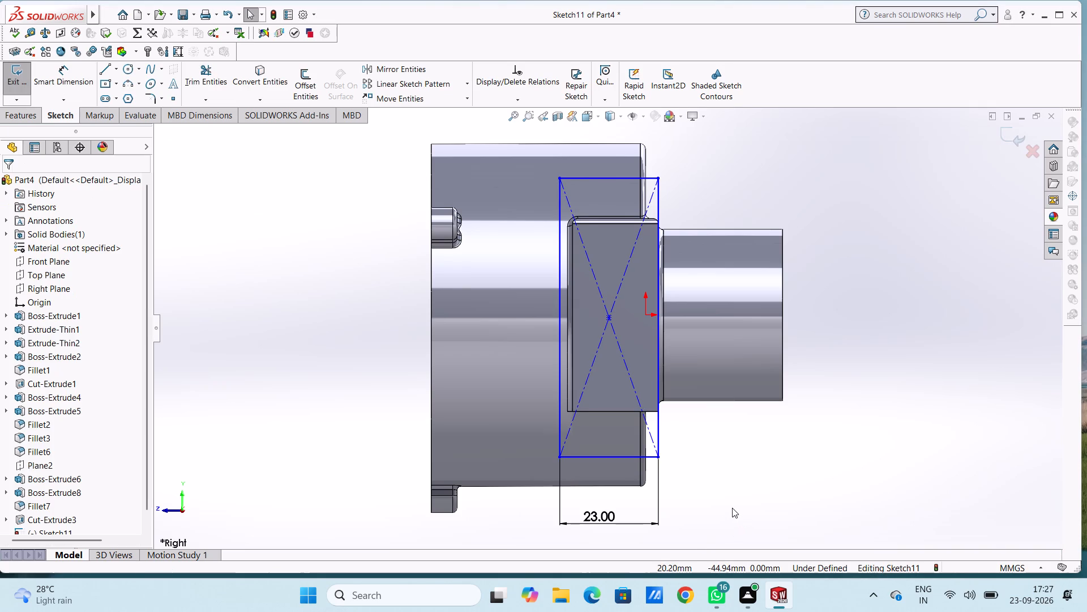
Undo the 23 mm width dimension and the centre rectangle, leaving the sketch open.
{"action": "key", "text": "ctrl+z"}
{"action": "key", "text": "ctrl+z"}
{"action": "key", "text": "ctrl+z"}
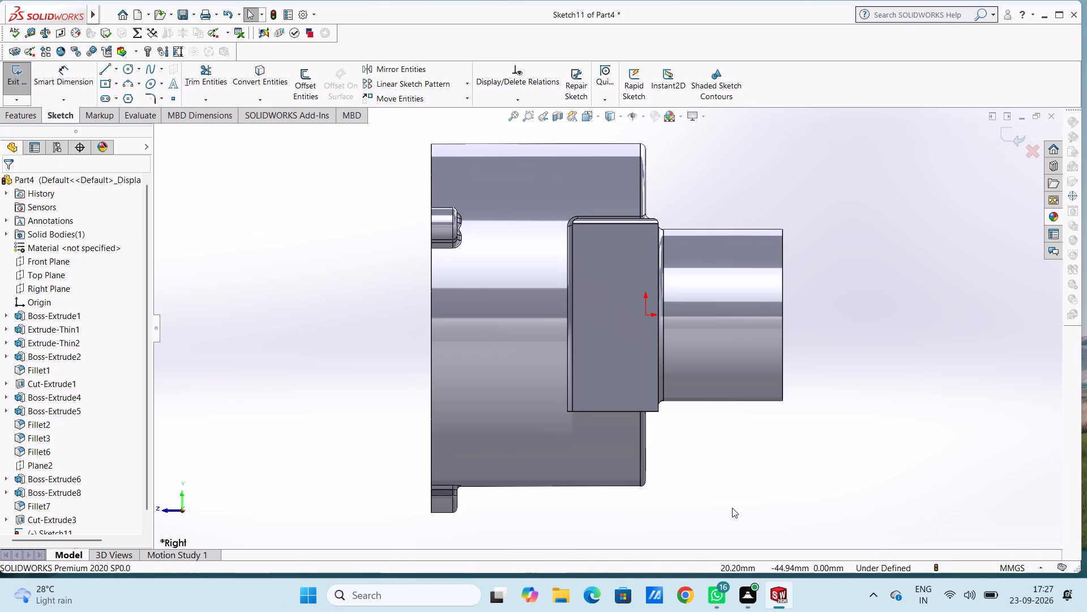
Sketch a centre rectangle 65 mm tall and 23 mm wide, centred on the side block's end face.
{"action": "left_click", "coordinate": [104, 80]}
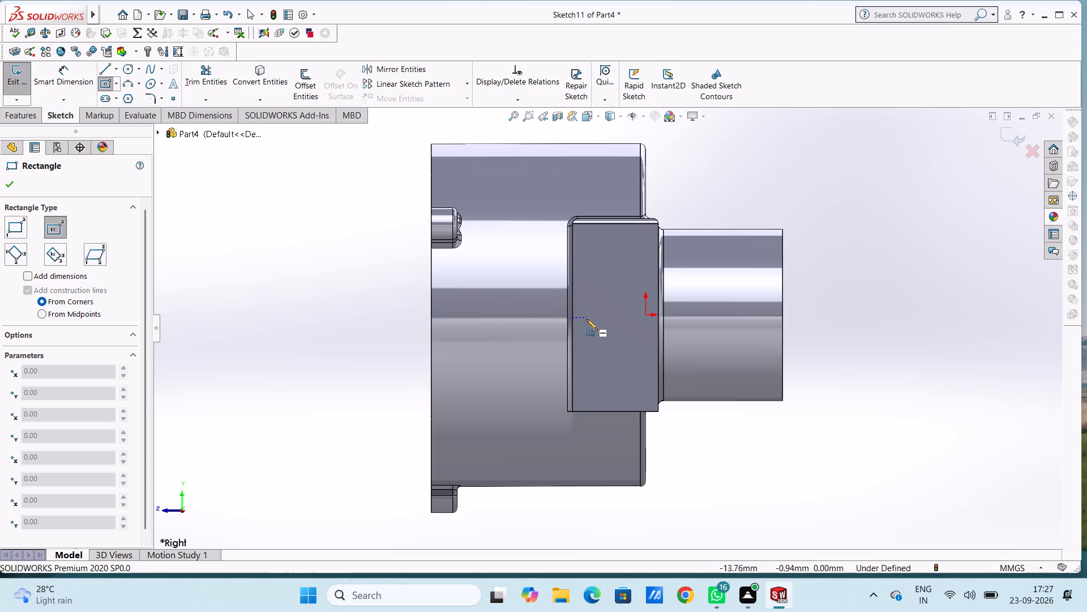
{"action": "left_click", "coordinate": [619, 320]}
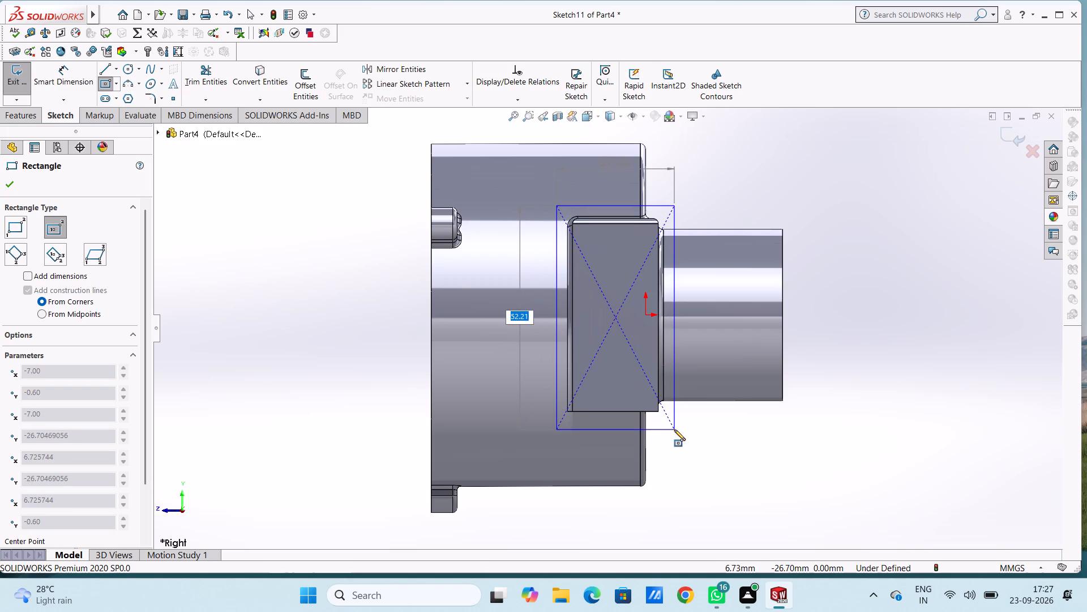
{"action": "type", "text": "65"}
{"action": "key", "text": "Return"}
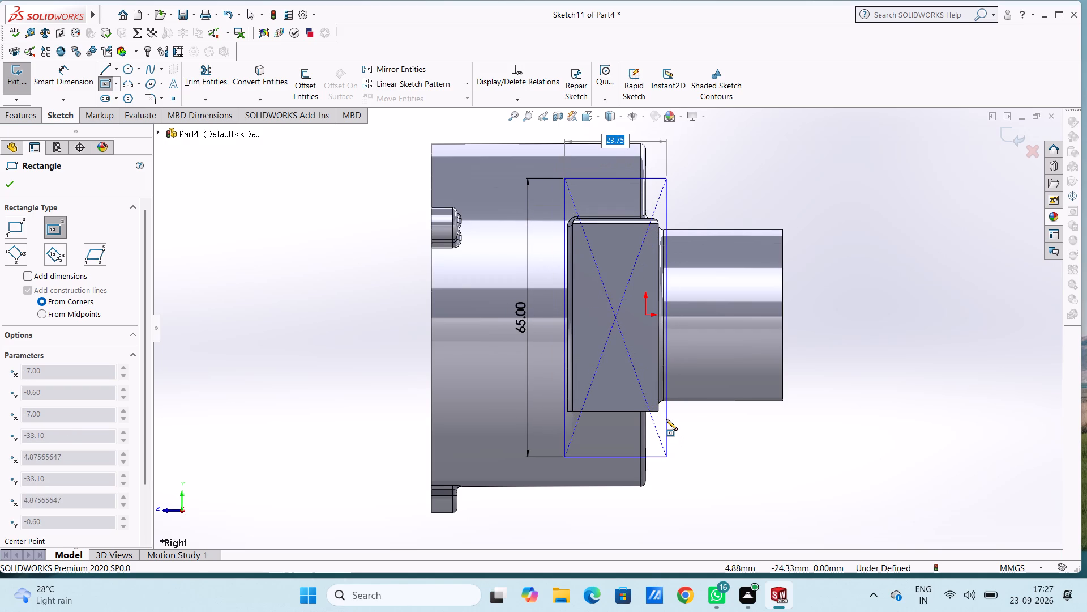
{"action": "type", "text": "23"}
{"action": "key", "text": "Return"}
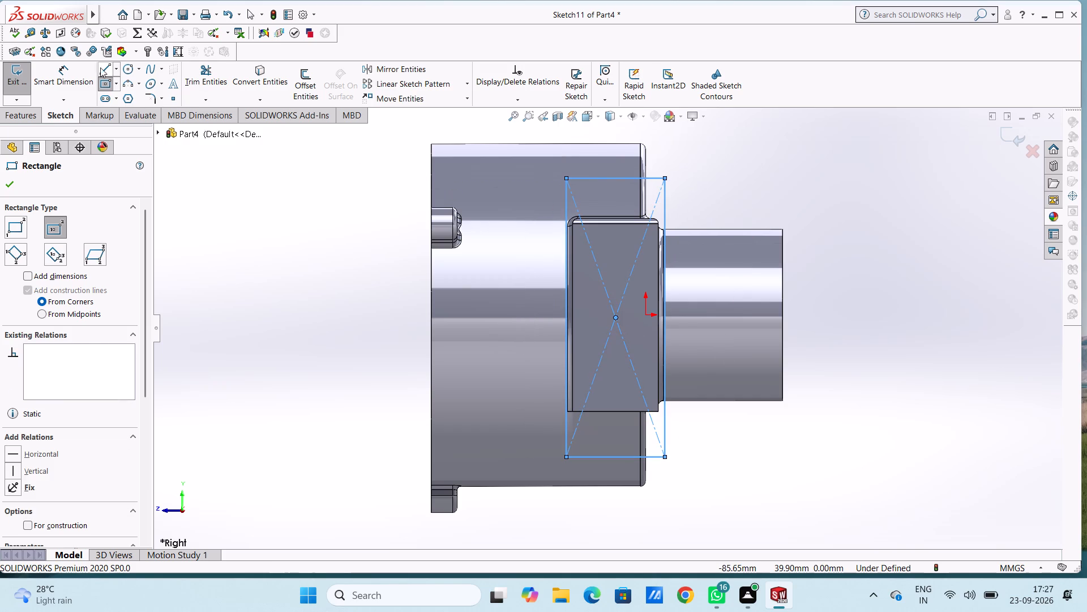
Dimension the rectangle's width along its top edge and its height along the vertical edge nearest the open cup end.
{"action": "left_click", "coordinate": [76, 73]}
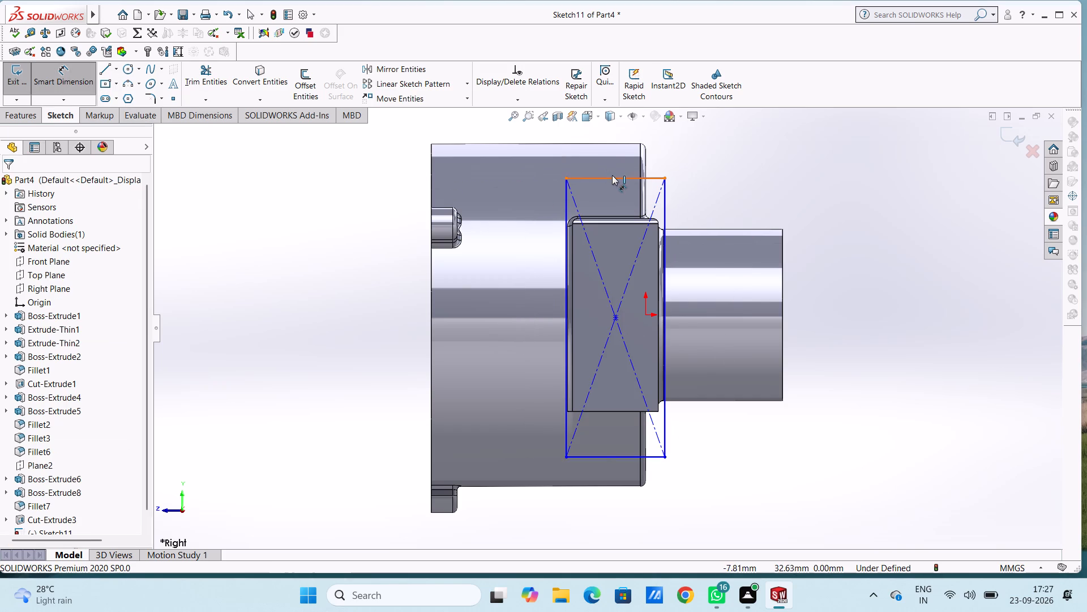
{"action": "left_click", "coordinate": [612, 175]}
{"action": "left_click", "coordinate": [613, 139]}
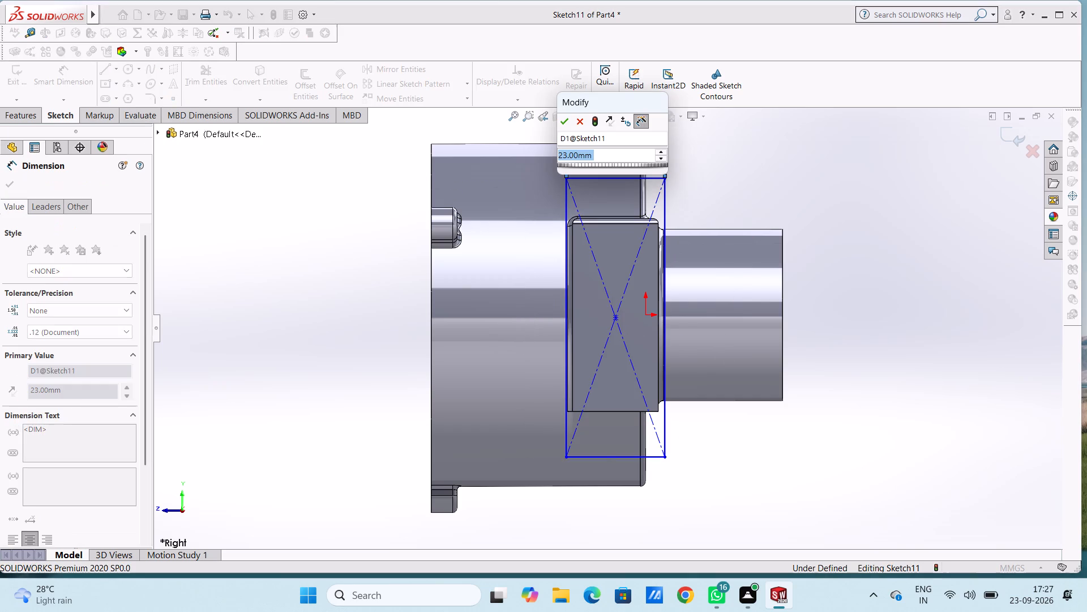
{"action": "left_click", "coordinate": [564, 121]}
{"action": "left_click", "coordinate": [339, 209]}
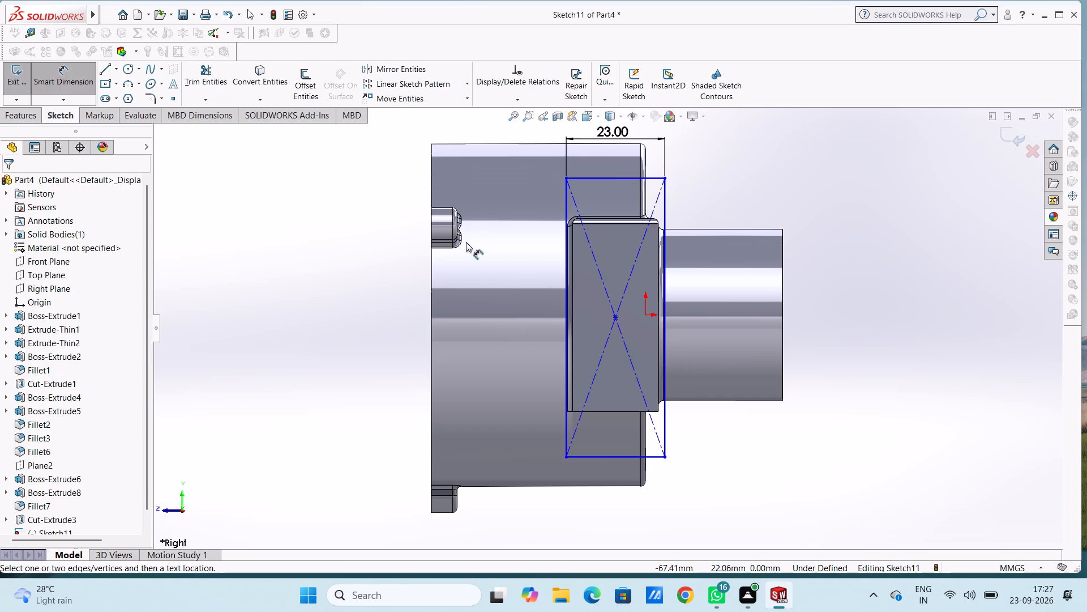
{"action": "left_click", "coordinate": [567, 288]}
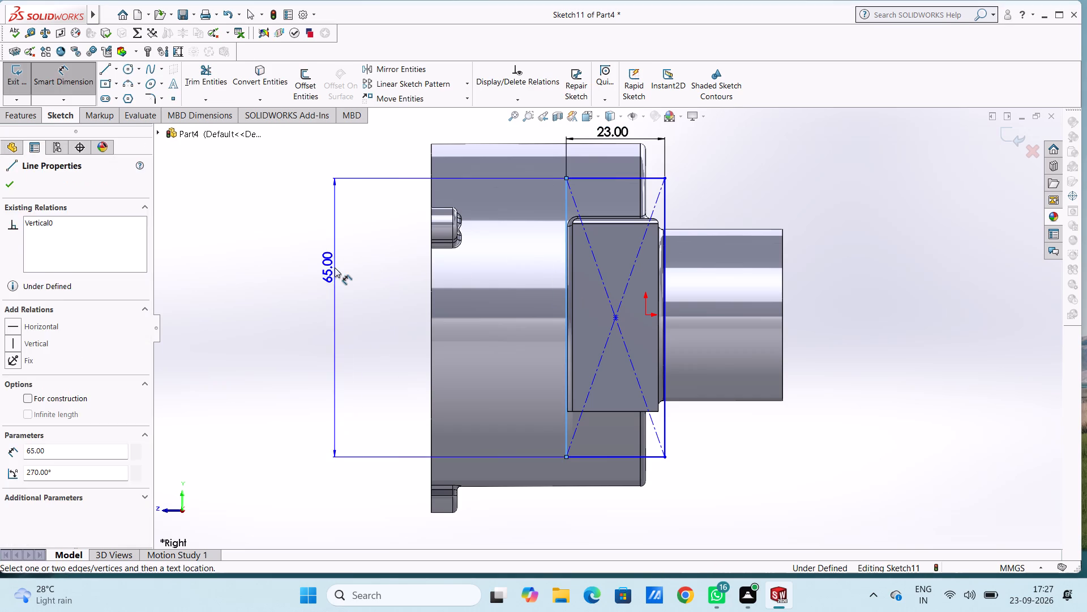
{"action": "left_click", "coordinate": [335, 267]}
{"action": "left_click", "coordinate": [286, 250]}
{"action": "left_click", "coordinate": [274, 203]}
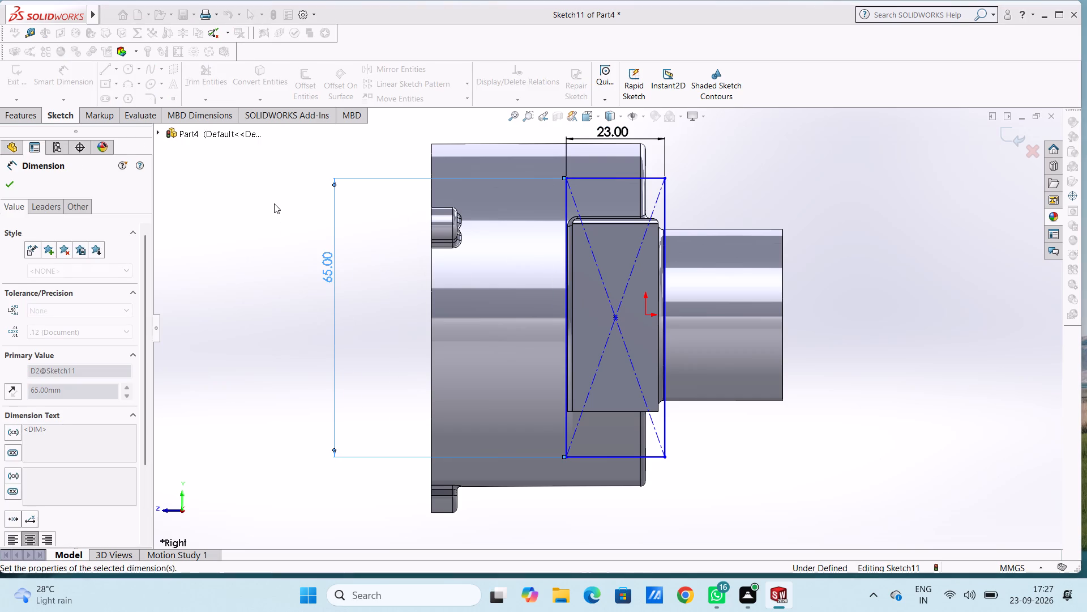
Locate the rectangle from the origin by dimensioning the distances to its top edge and its vertical edge nearest the open cup end.
{"action": "left_click", "coordinate": [645, 313]}
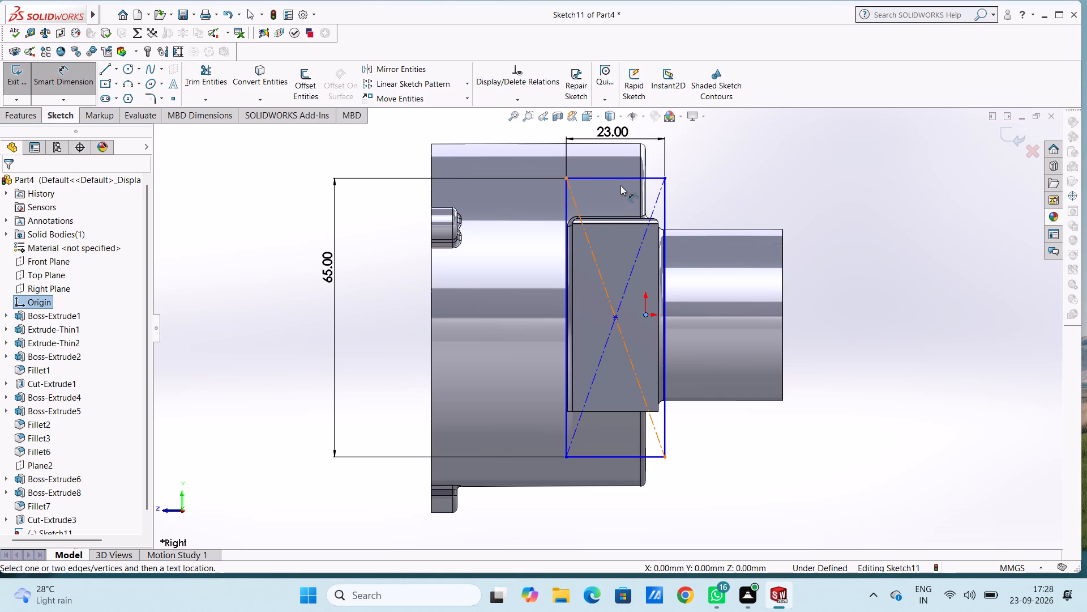
{"action": "left_click", "coordinate": [620, 177]}
{"action": "left_click", "coordinate": [953, 242]}
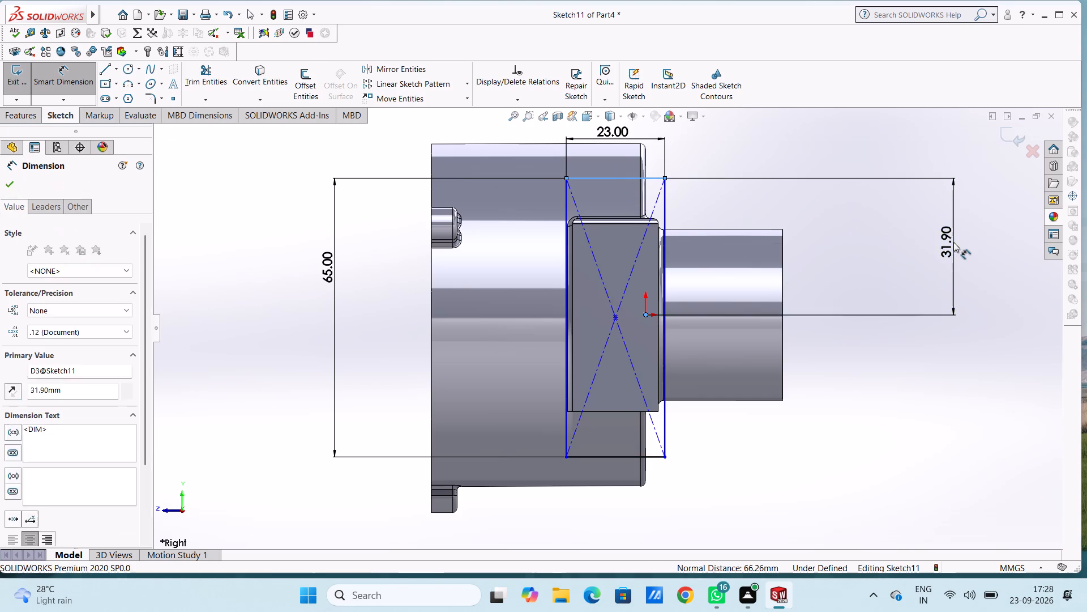
{"action": "left_click", "coordinate": [904, 227]}
{"action": "left_click", "coordinate": [857, 210]}
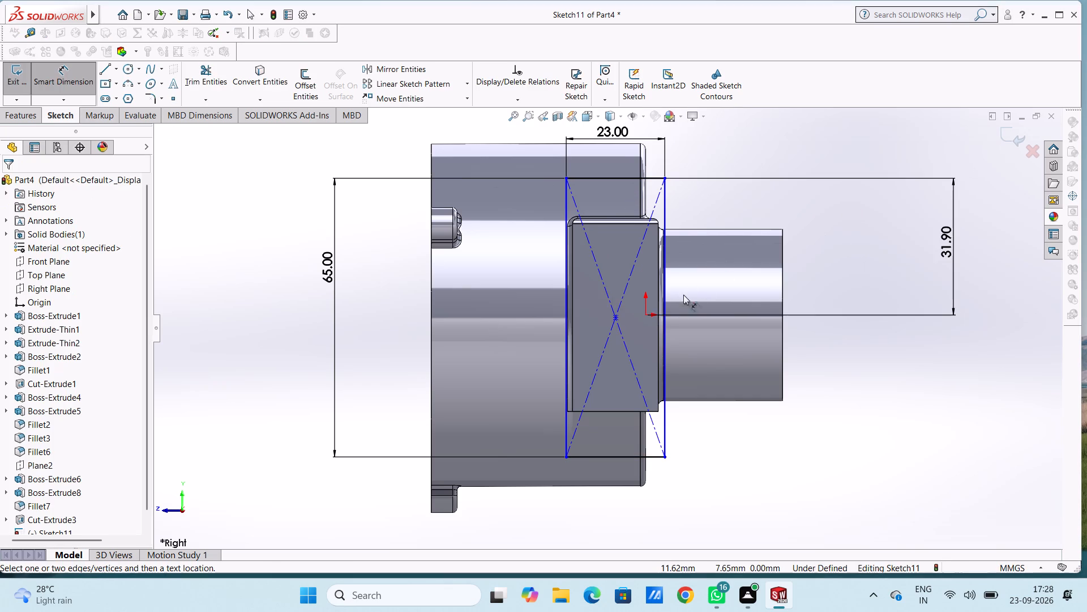
{"action": "left_click", "coordinate": [645, 315]}
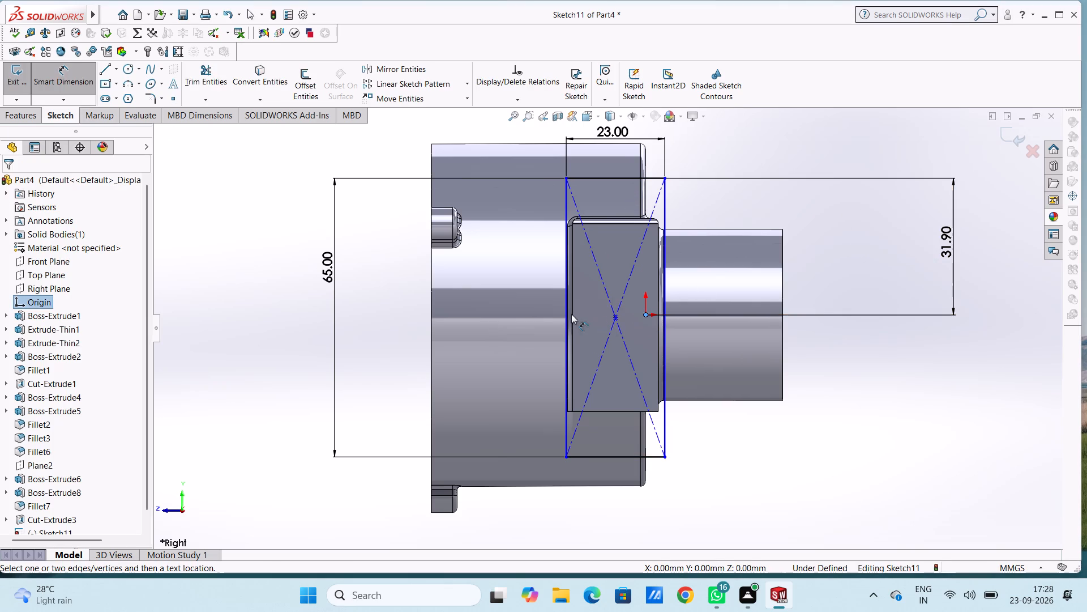
{"action": "left_click", "coordinate": [567, 314]}
{"action": "left_click", "coordinate": [636, 515]}
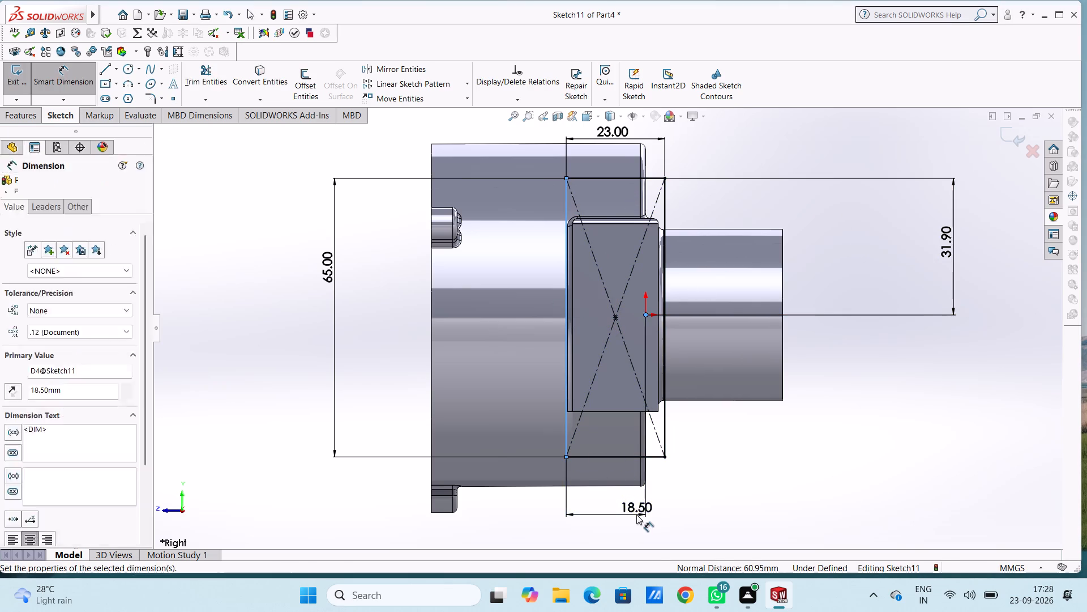
{"action": "left_click", "coordinate": [588, 498]}
{"action": "left_click", "coordinate": [768, 466]}
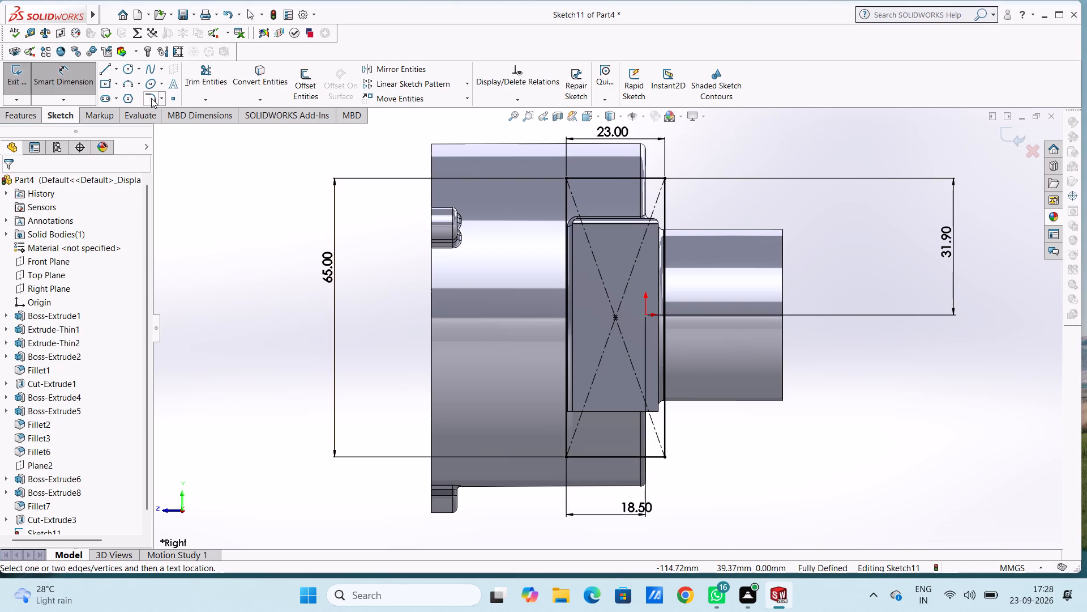
Round all four corners of the rectangle with 5 mm sketch fillets.
{"action": "left_click", "coordinate": [151, 98]}
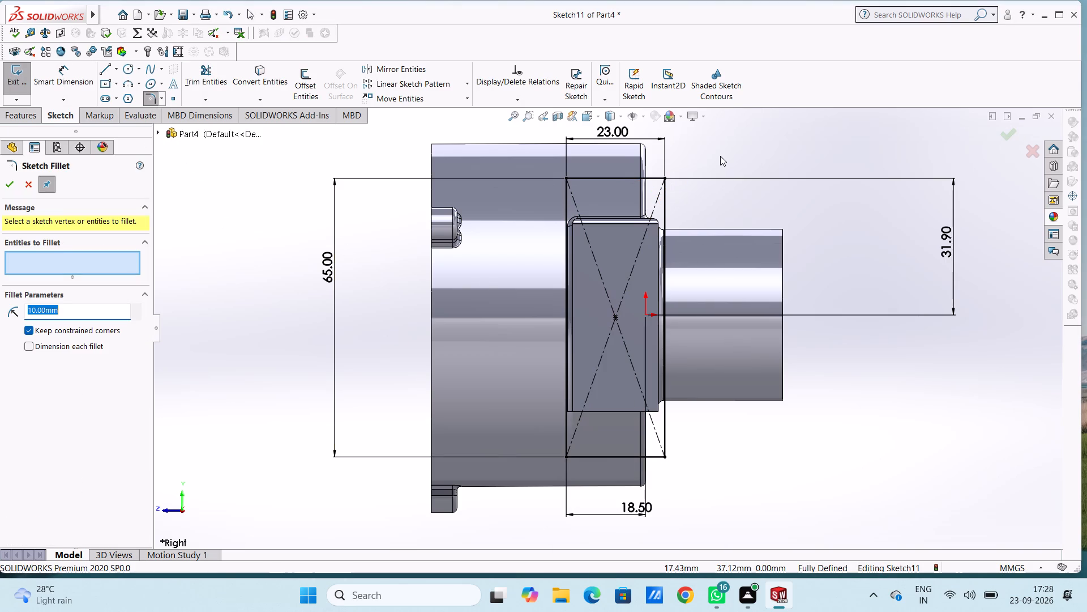
{"action": "key", "text": "5"}
{"action": "key", "text": "Return"}
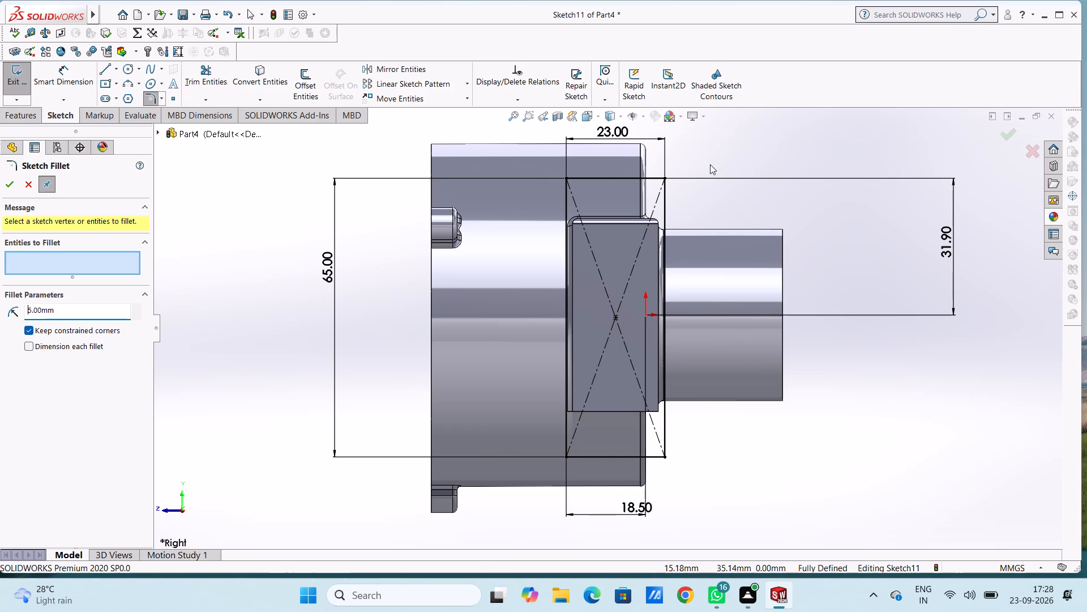
{"action": "left_click", "coordinate": [665, 180]}
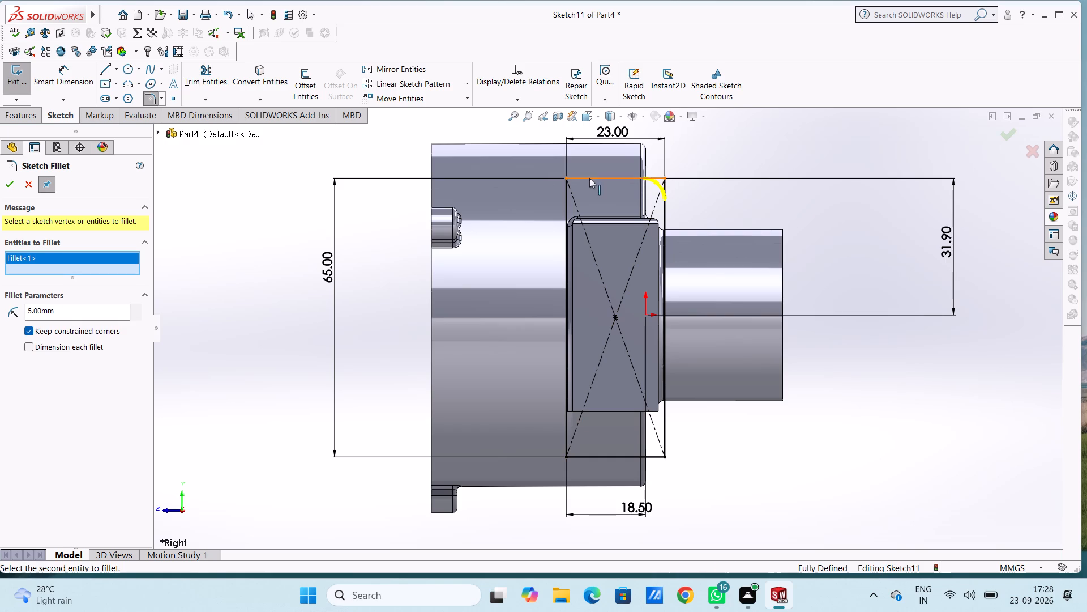
{"action": "left_click", "coordinate": [567, 181]}
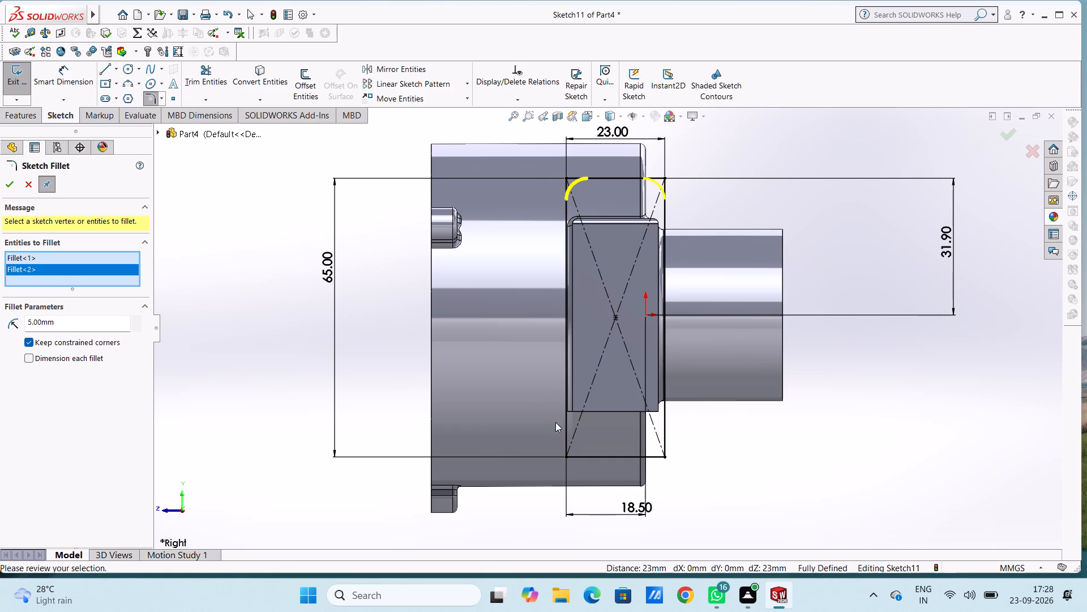
{"action": "left_click", "coordinate": [566, 458]}
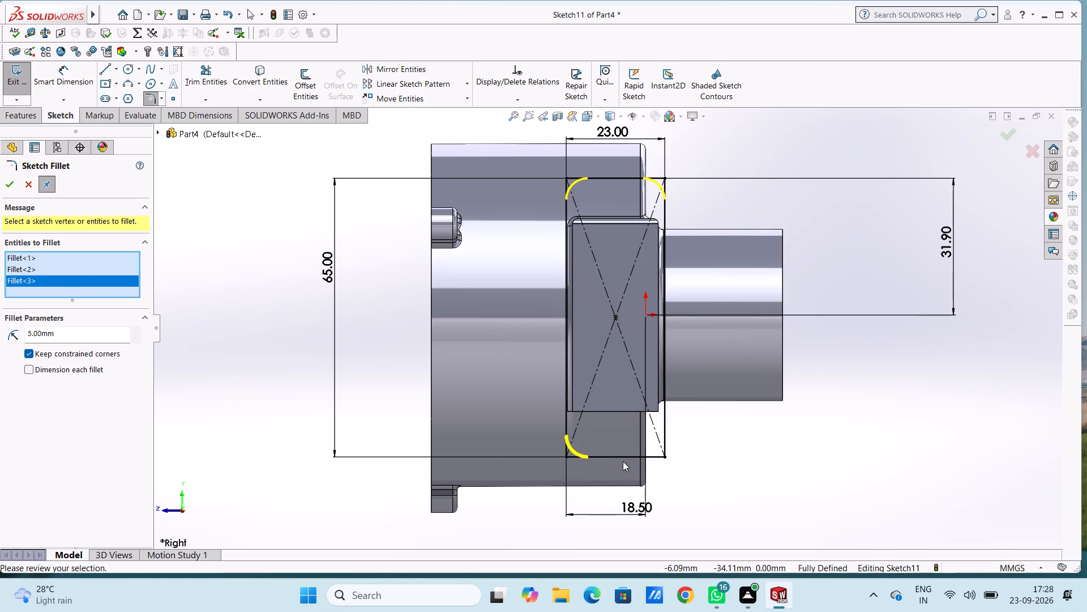
{"action": "left_click", "coordinate": [663, 458]}
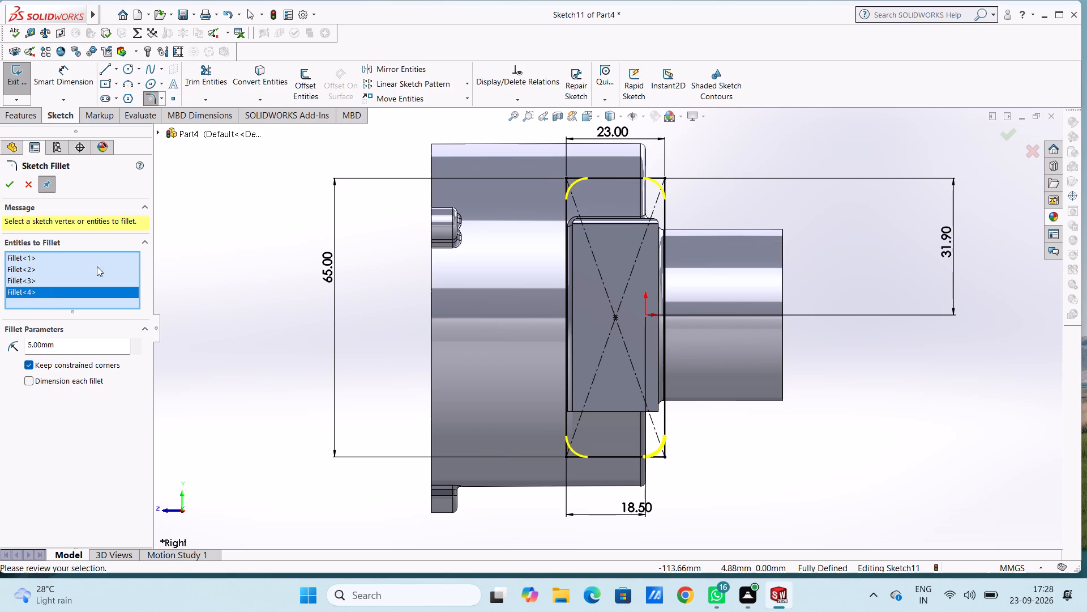
{"action": "left_click", "coordinate": [11, 182]}
{"action": "left_click", "coordinate": [11, 182]}
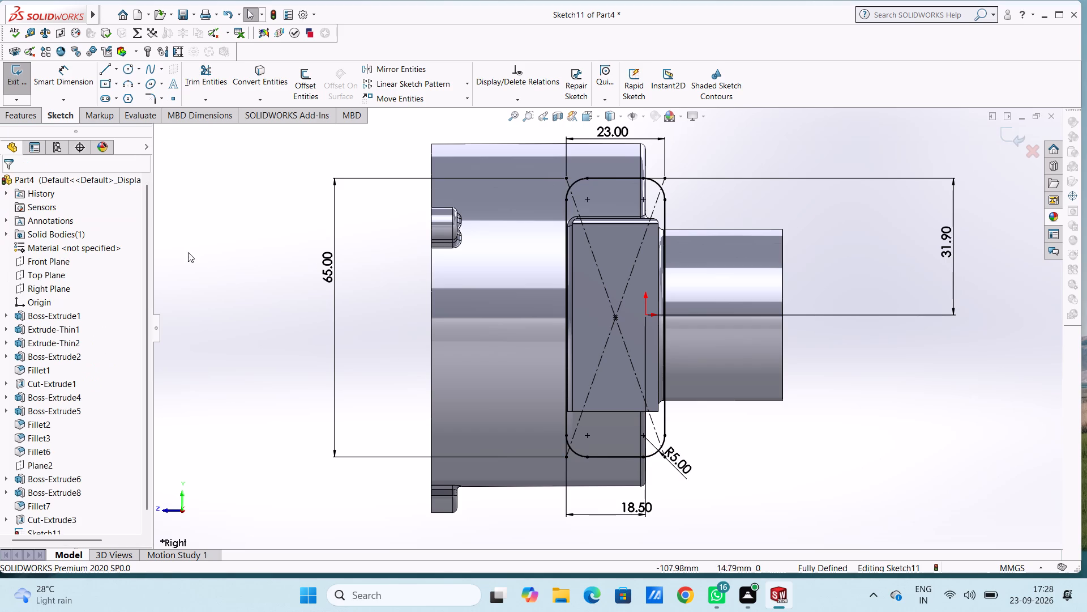
{"action": "left_click", "coordinate": [192, 251]}
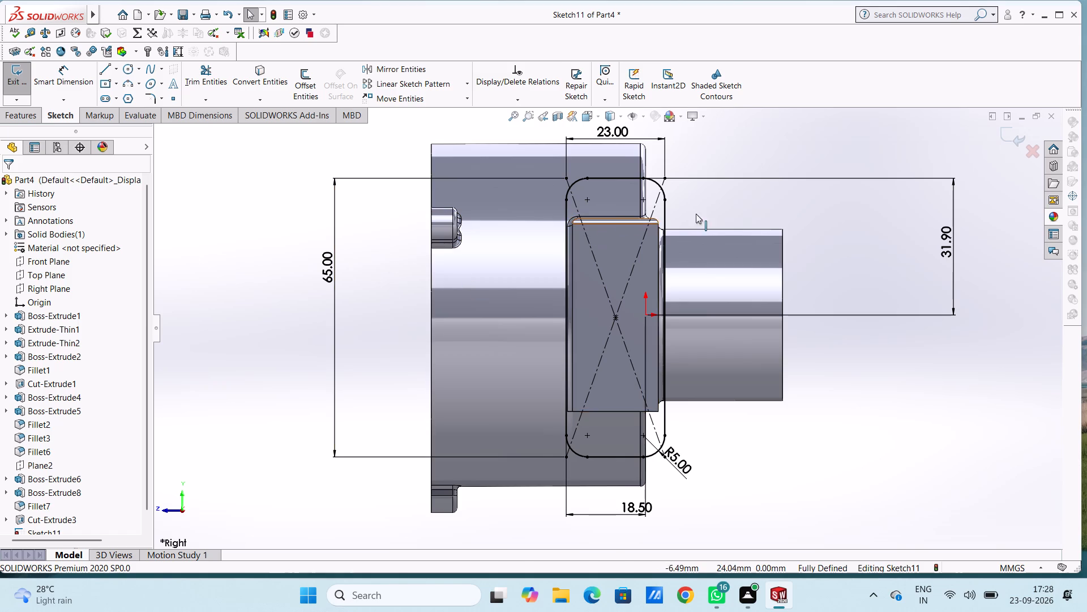
Sketch two circles of 3 mm radius on the rectangle's vertical centreline, level with the upper and lower corner fillet centres.
{"action": "scroll", "coordinate": [745, 224], "scroll_direction": "down", "scroll_amount": 1}
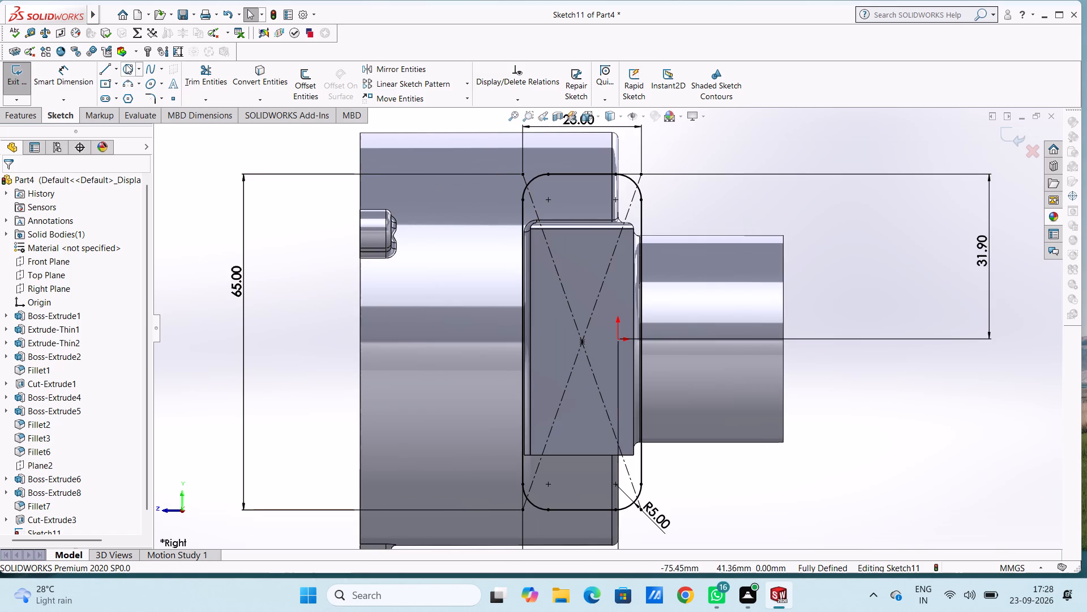
{"action": "left_click", "coordinate": [126, 64]}
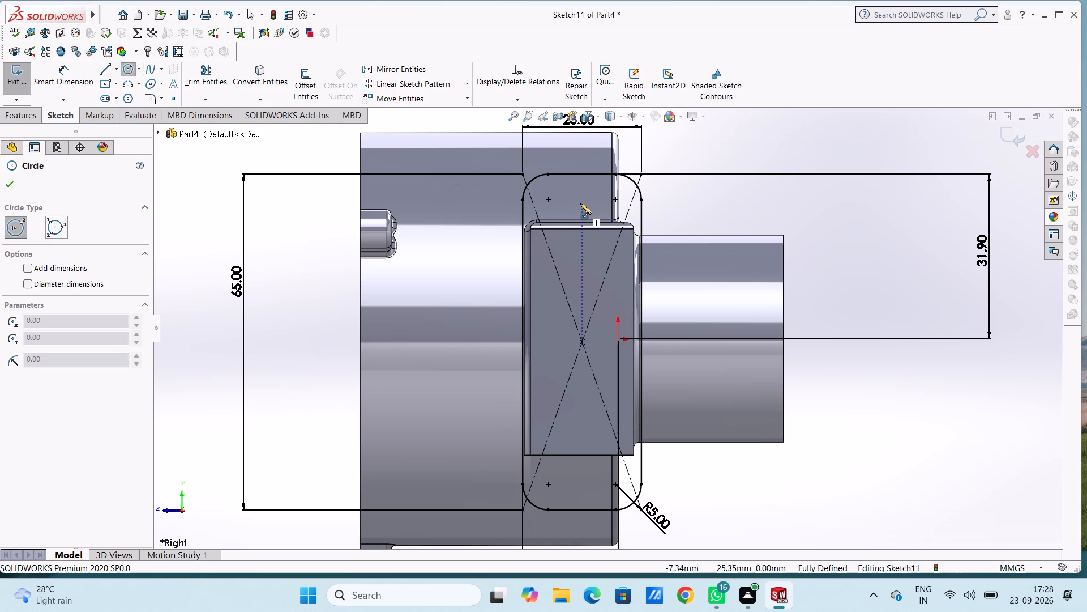
{"action": "left_click", "coordinate": [581, 201]}
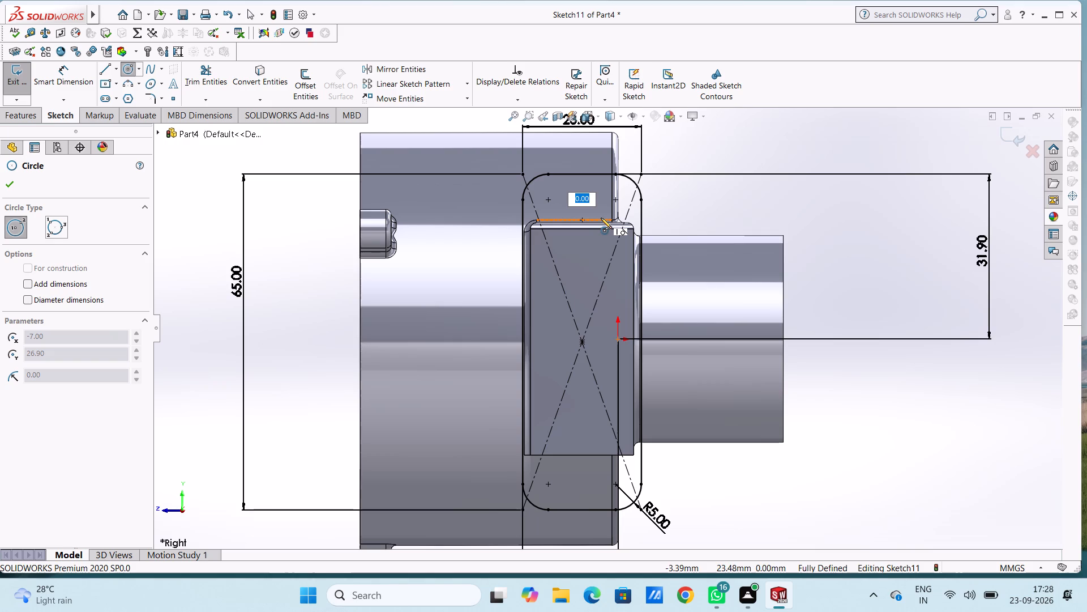
{"action": "key", "text": "3"}
{"action": "key", "text": "Return"}
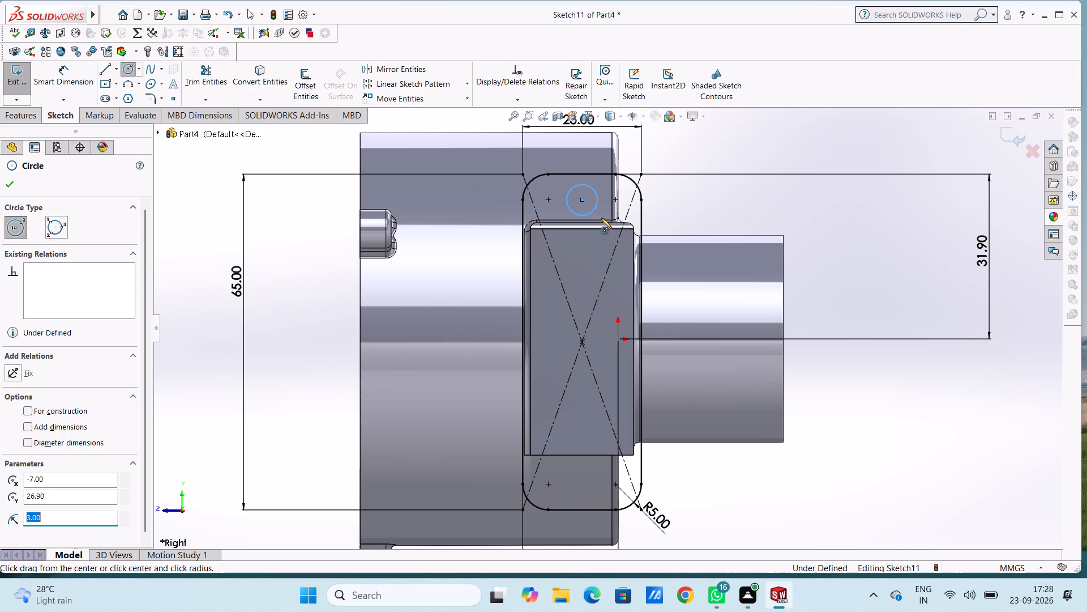
{"action": "left_click", "coordinate": [583, 486]}
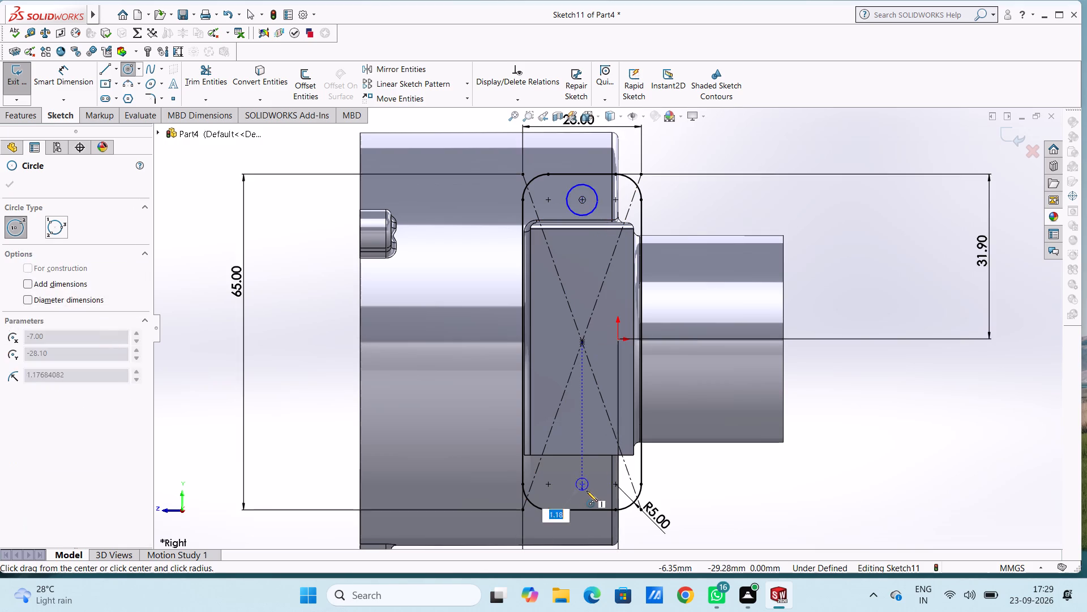
{"action": "key", "text": "3"}
{"action": "key", "text": "Return"}
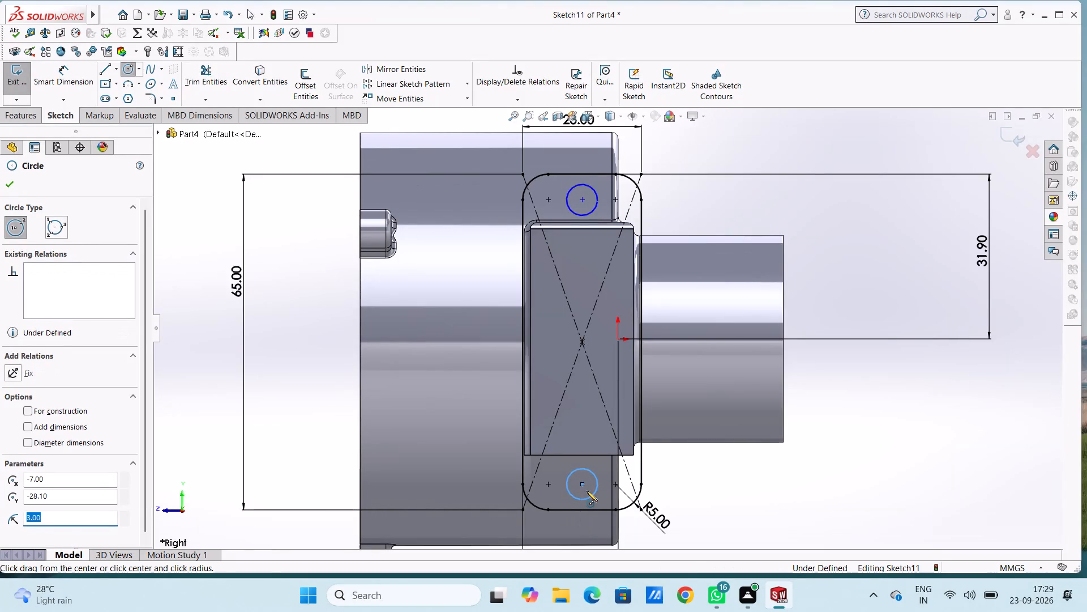
{"action": "key", "text": "Escape"}
{"action": "key", "text": "Escape"}
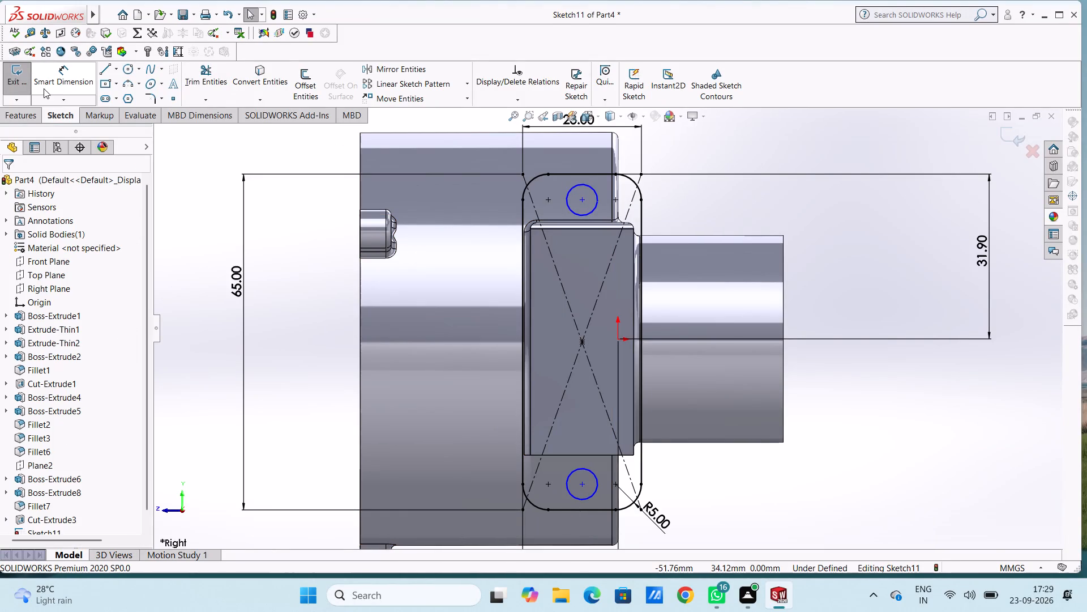
Dimension the upper circle's diameter.
{"action": "left_click", "coordinate": [45, 78]}
{"action": "left_click", "coordinate": [597, 194]}
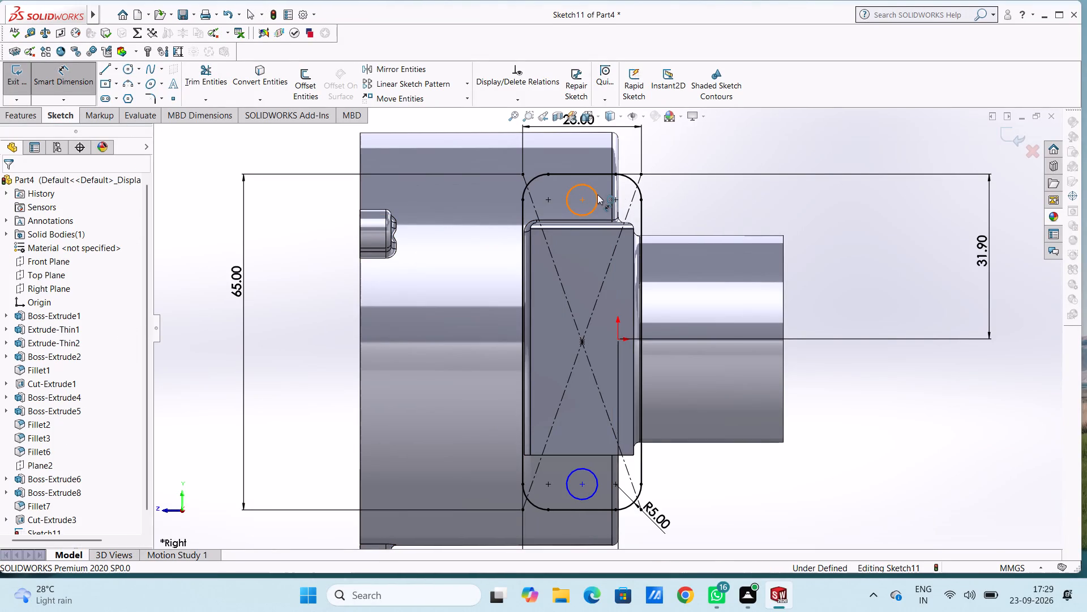
{"action": "left_click", "coordinate": [824, 136]}
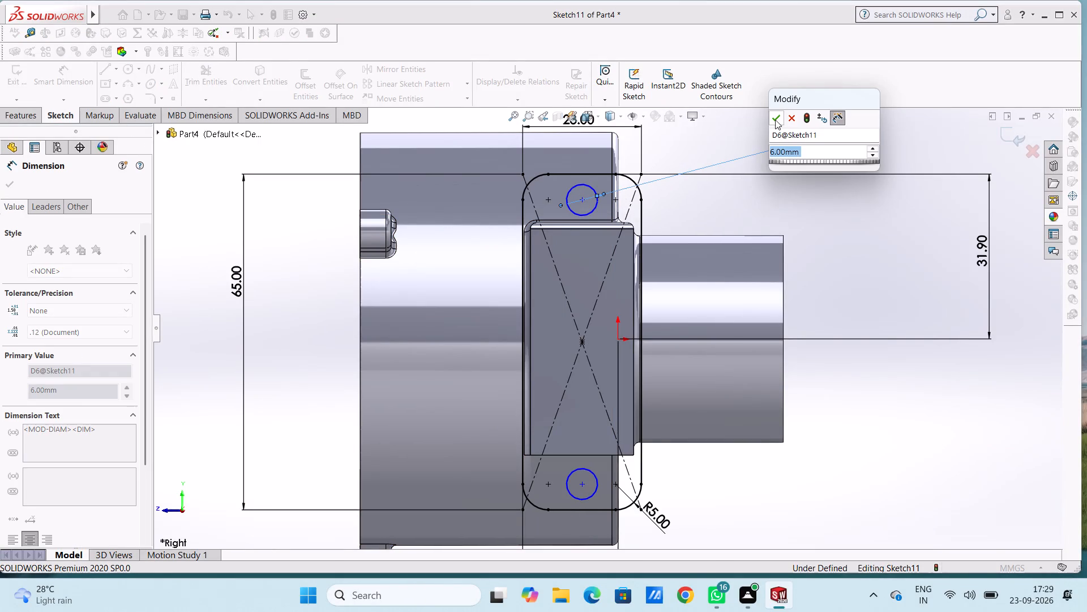
{"action": "left_click", "coordinate": [774, 118]}
{"action": "left_click", "coordinate": [747, 130]}
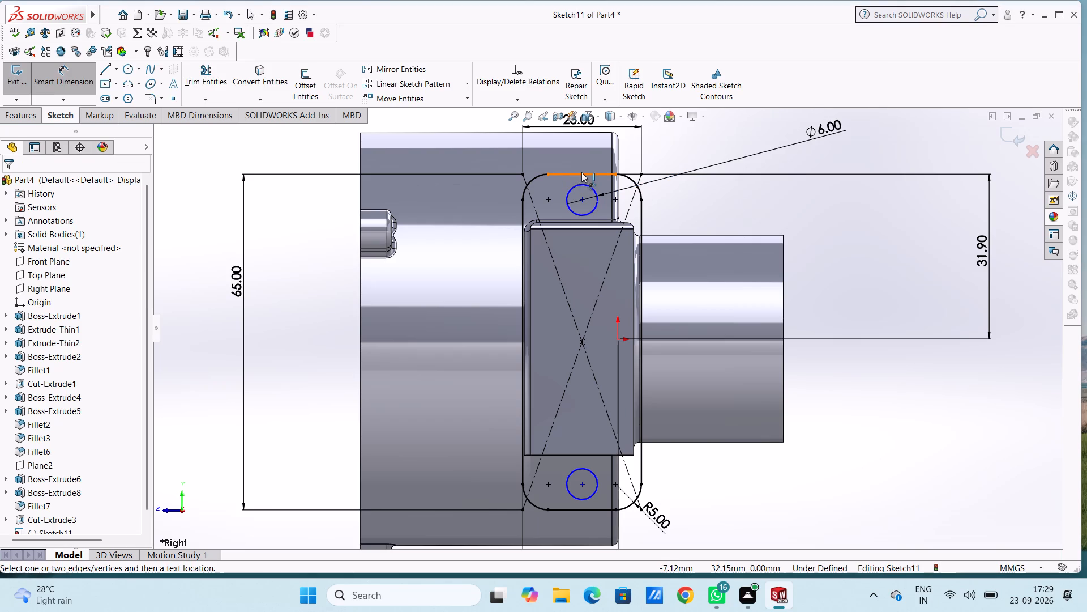
Dimension the vertical distance from the rectangle's top edge to the upper circle's centre.
{"action": "left_click", "coordinate": [581, 172]}
{"action": "left_click", "coordinate": [582, 201]}
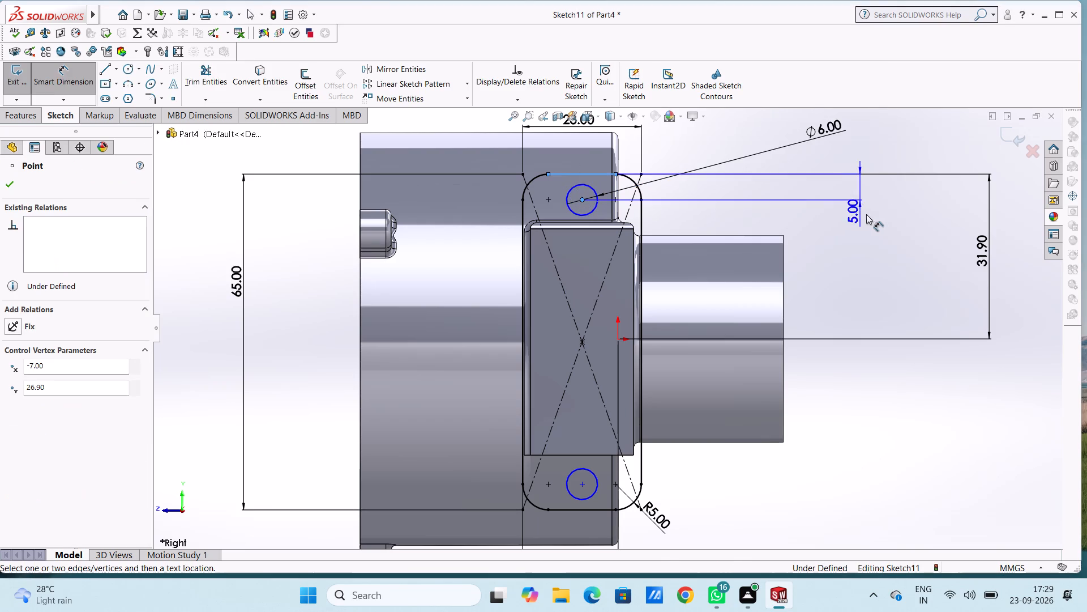
{"action": "left_click", "coordinate": [888, 216]}
{"action": "left_click", "coordinate": [835, 200]}
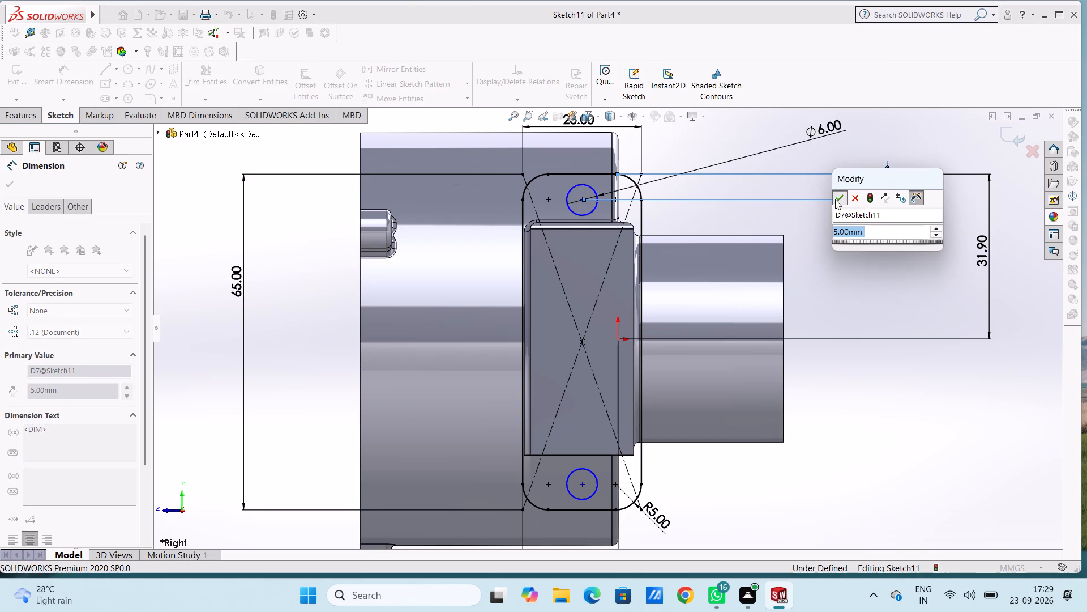
Dimension the horizontal distance from the upper circle's centre to the rectangle's right vertical edge.
{"action": "left_click_drag", "start_coordinate": [814, 188], "coordinate": [802, 189]}
{"action": "left_click", "coordinate": [584, 197]}
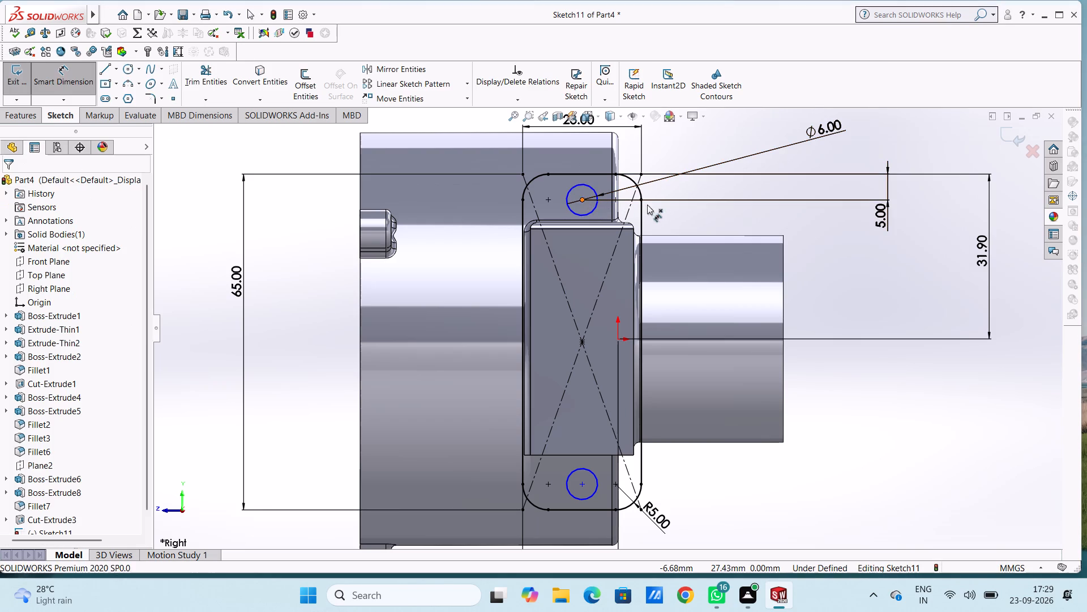
{"action": "left_click", "coordinate": [644, 218]}
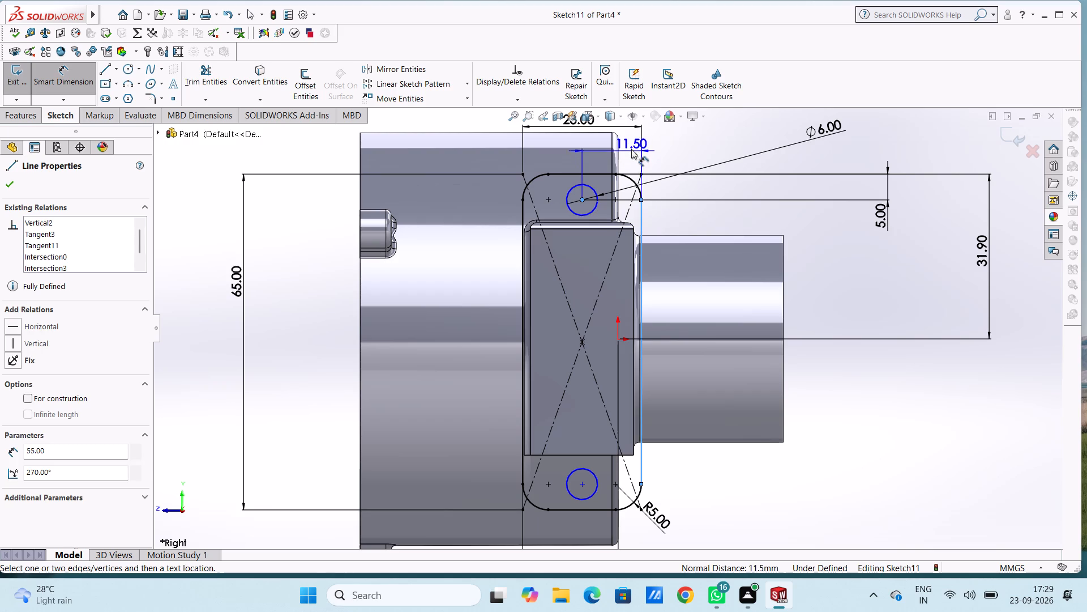
{"action": "left_click", "coordinate": [631, 143]}
{"action": "left_click", "coordinate": [585, 127]}
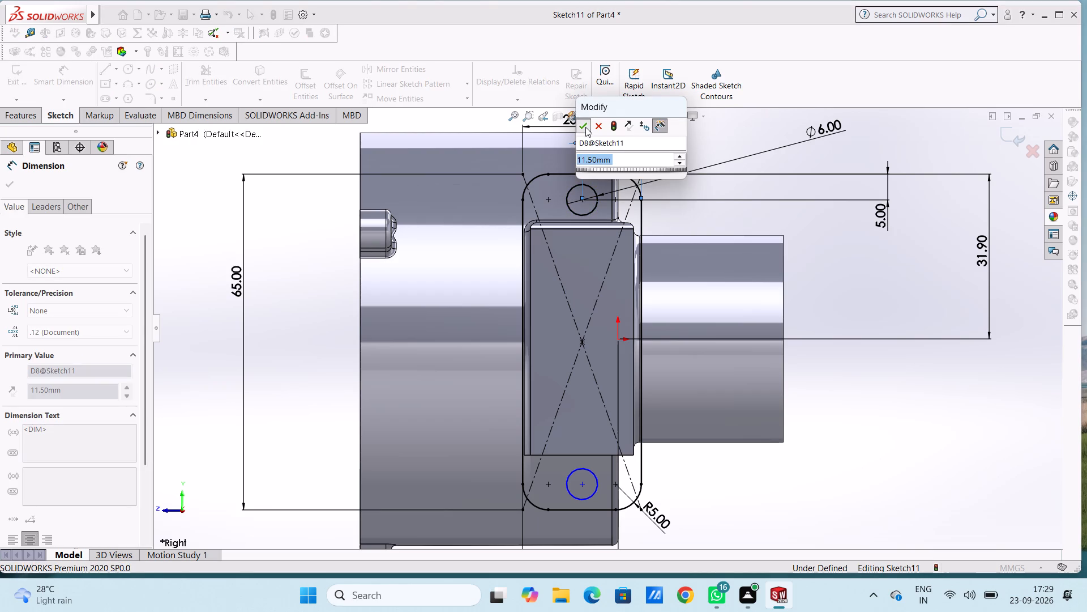
{"action": "left_click", "coordinate": [789, 161]}
Dimension the vertical distance from the lower circle's centre to the rectangle's bottom edge.
{"action": "scroll", "coordinate": [692, 256], "scroll_direction": "up", "scroll_amount": 5}
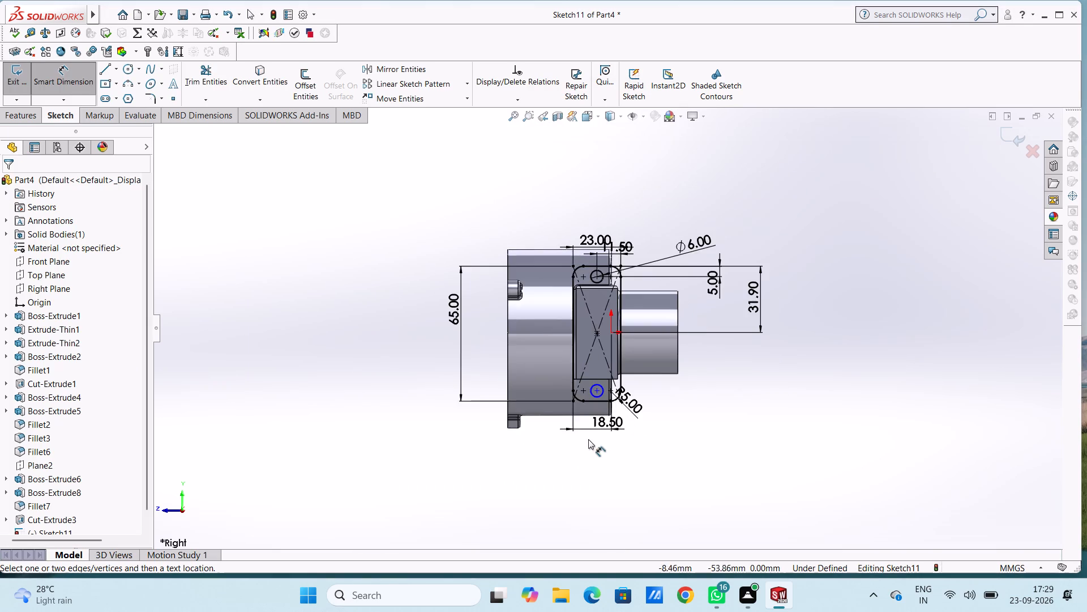
{"action": "scroll", "coordinate": [584, 437], "scroll_direction": "down", "scroll_amount": 5}
{"action": "scroll", "coordinate": [630, 260], "scroll_direction": "down", "scroll_amount": 2}
{"action": "left_click", "coordinate": [624, 297]}
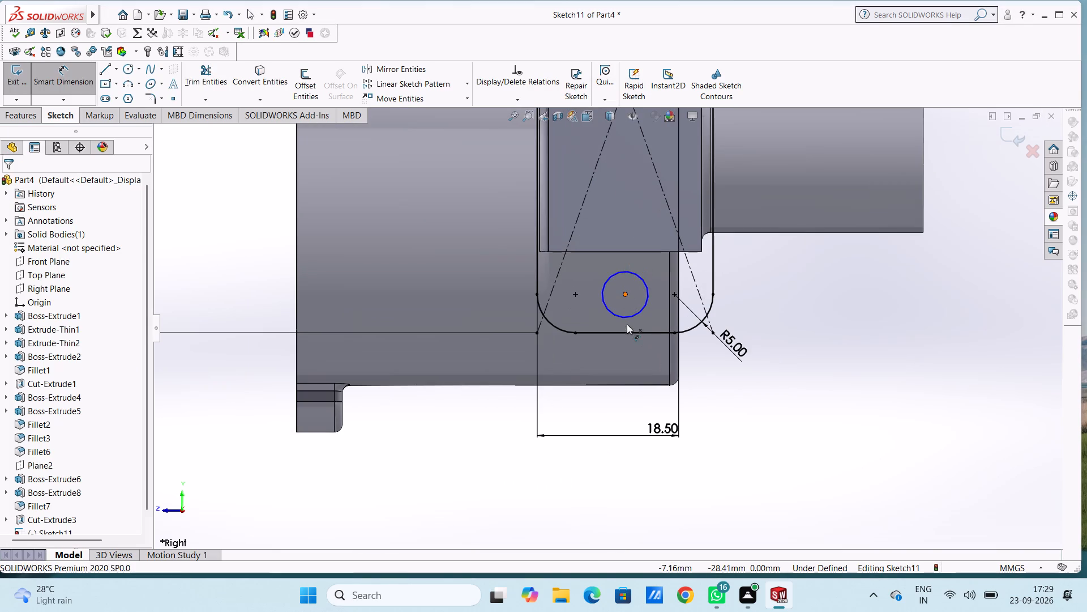
{"action": "left_click", "coordinate": [628, 332]}
{"action": "left_click", "coordinate": [964, 350]}
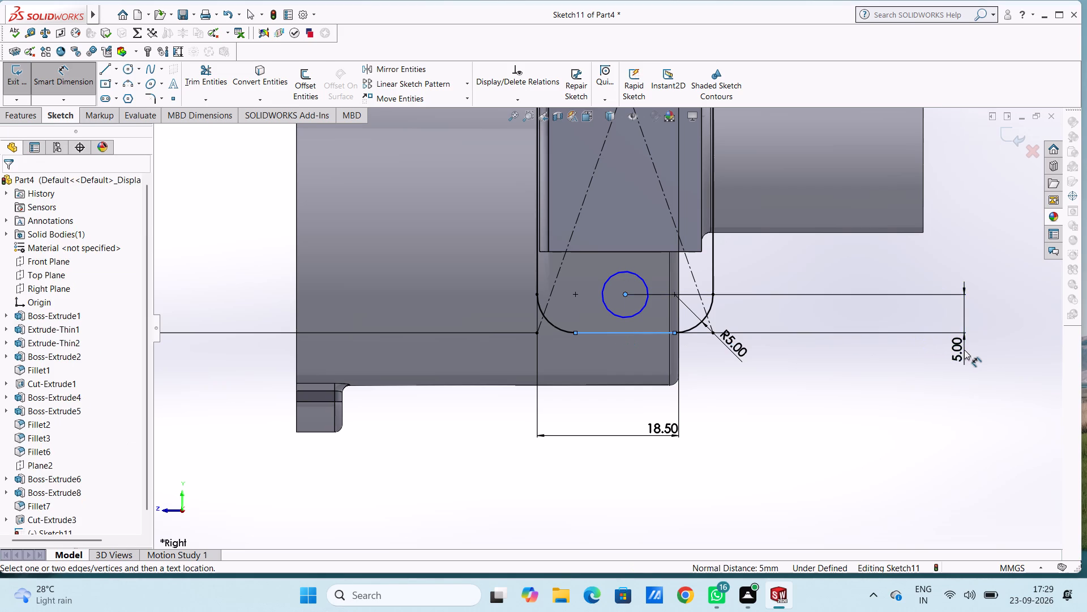
{"action": "left_click", "coordinate": [917, 334]}
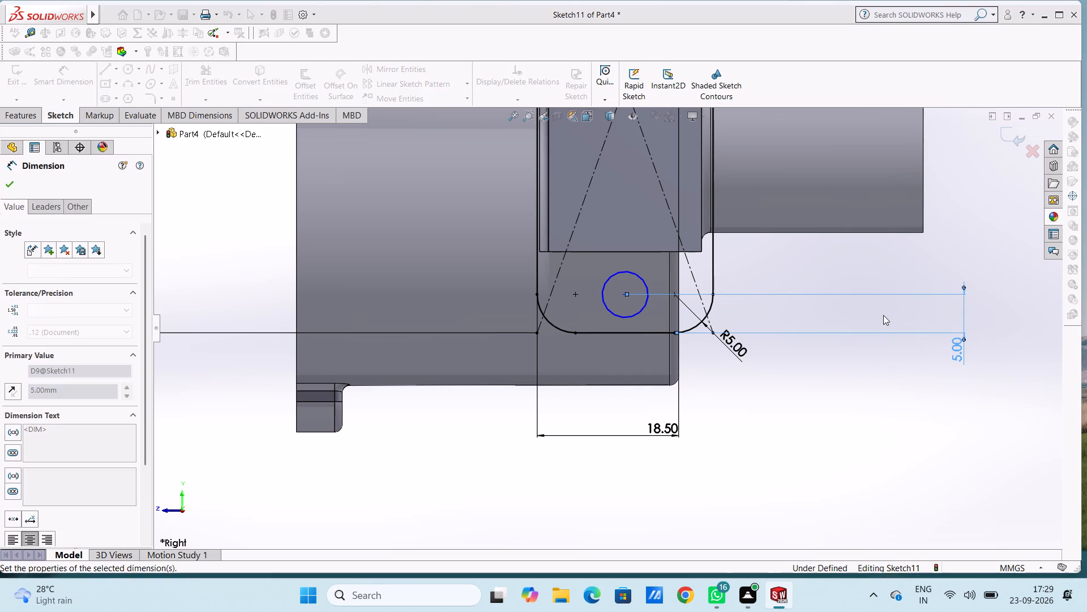
{"action": "left_click", "coordinate": [883, 316]}
Dimension the horizontal distance from the lower circle's centre to the rectangle's right vertical edge.
{"action": "left_click", "coordinate": [626, 292]}
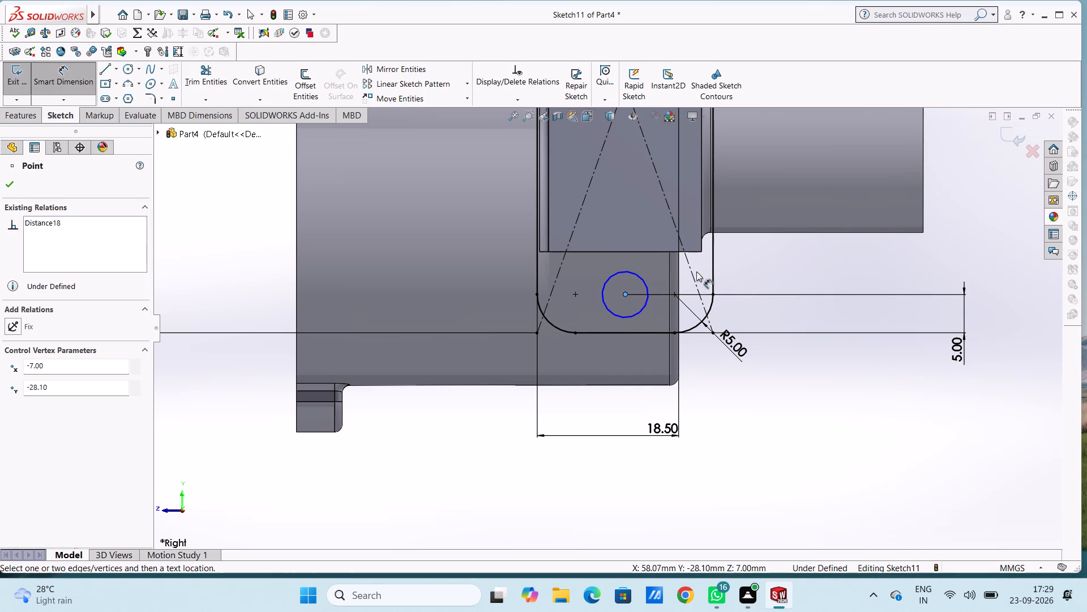
{"action": "left_click", "coordinate": [711, 274]}
{"action": "left_click", "coordinate": [710, 481]}
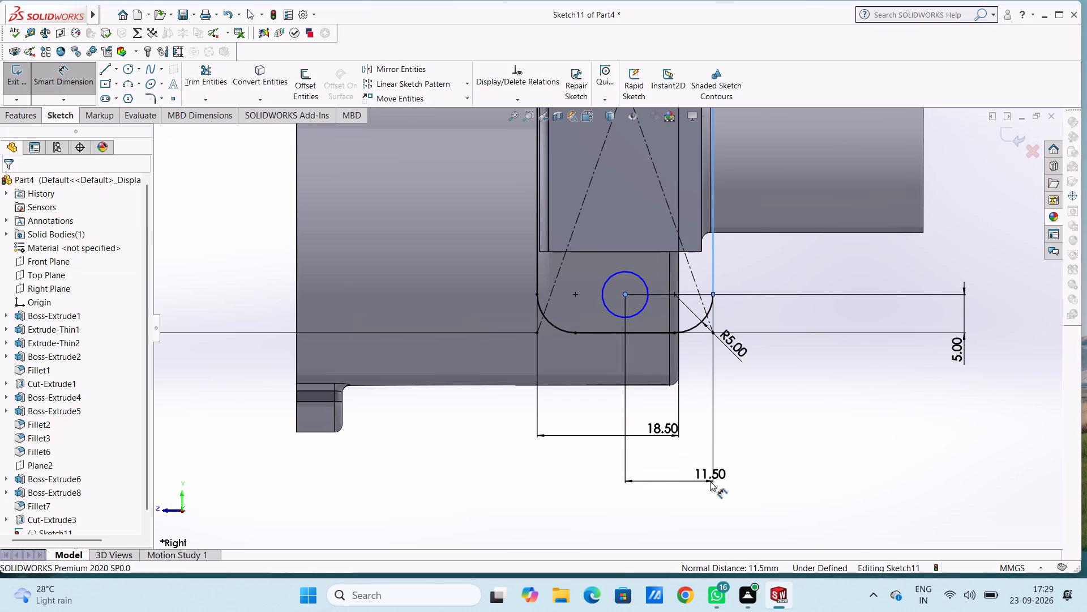
{"action": "left_click", "coordinate": [660, 461]}
{"action": "left_click", "coordinate": [607, 411]}
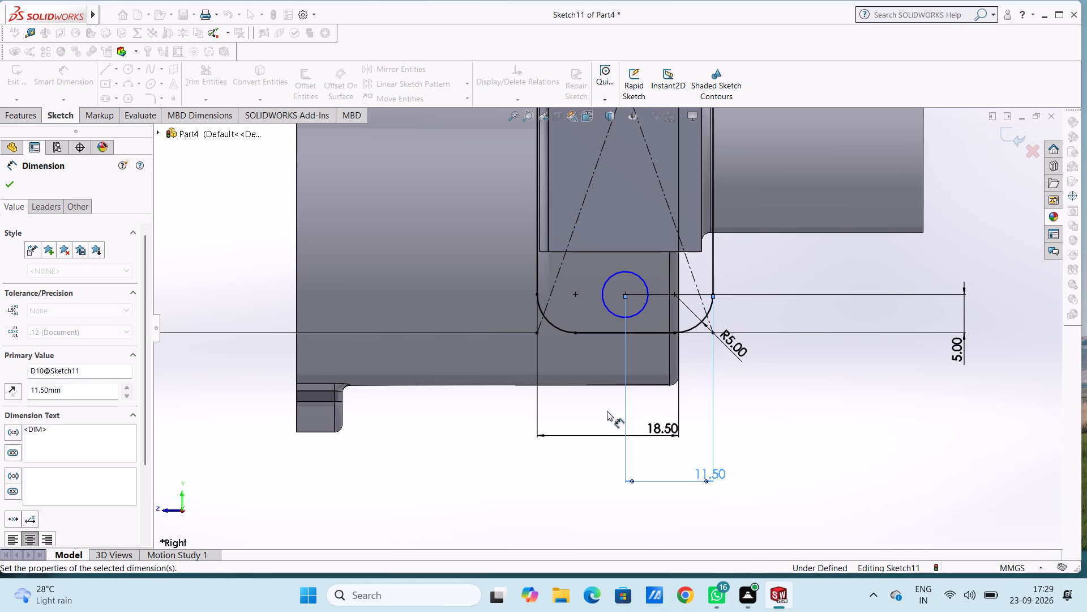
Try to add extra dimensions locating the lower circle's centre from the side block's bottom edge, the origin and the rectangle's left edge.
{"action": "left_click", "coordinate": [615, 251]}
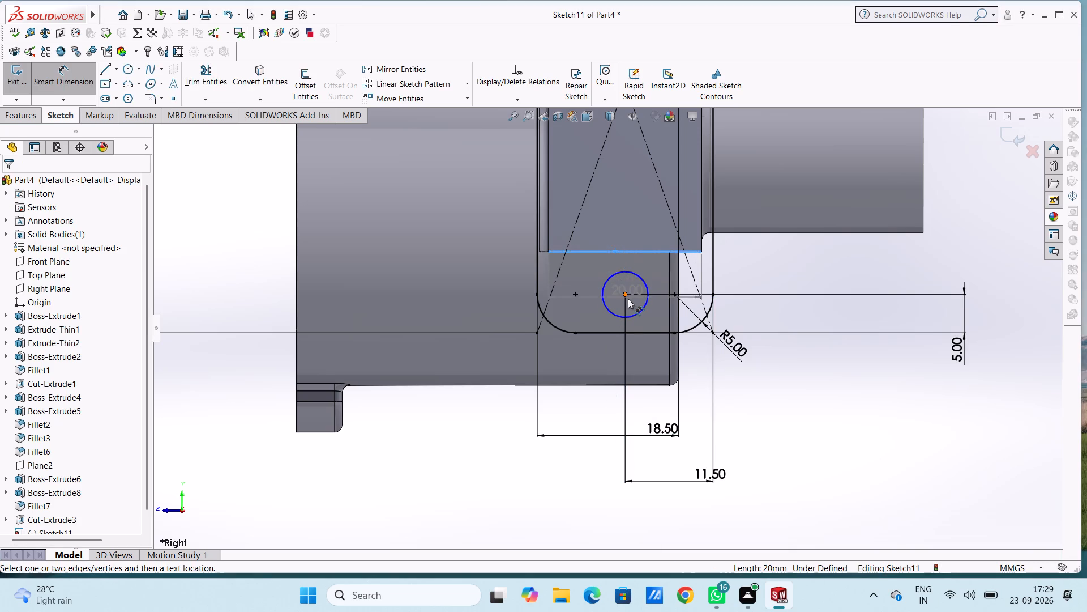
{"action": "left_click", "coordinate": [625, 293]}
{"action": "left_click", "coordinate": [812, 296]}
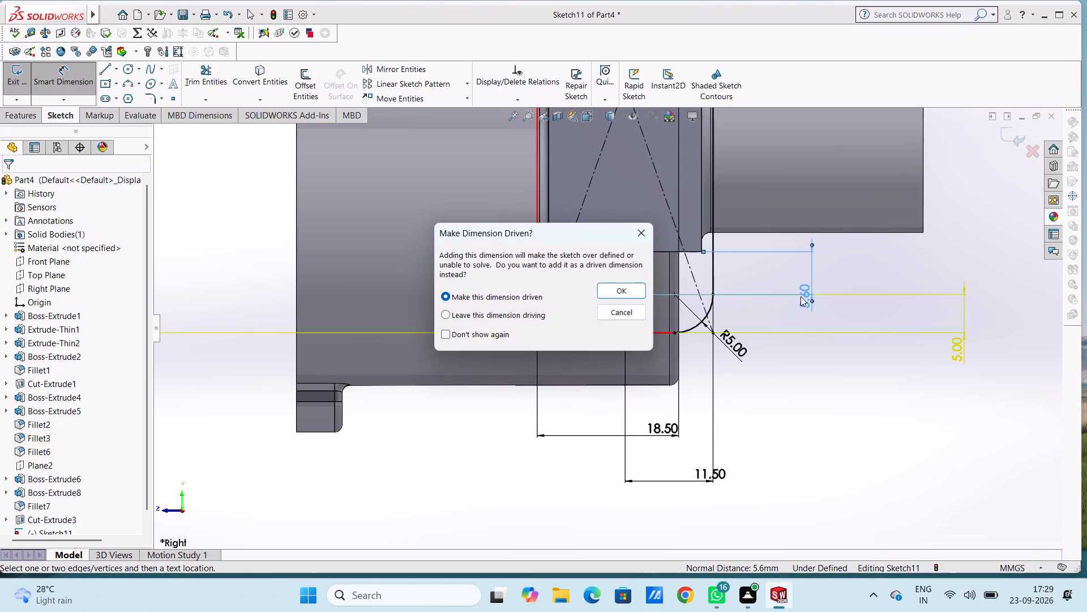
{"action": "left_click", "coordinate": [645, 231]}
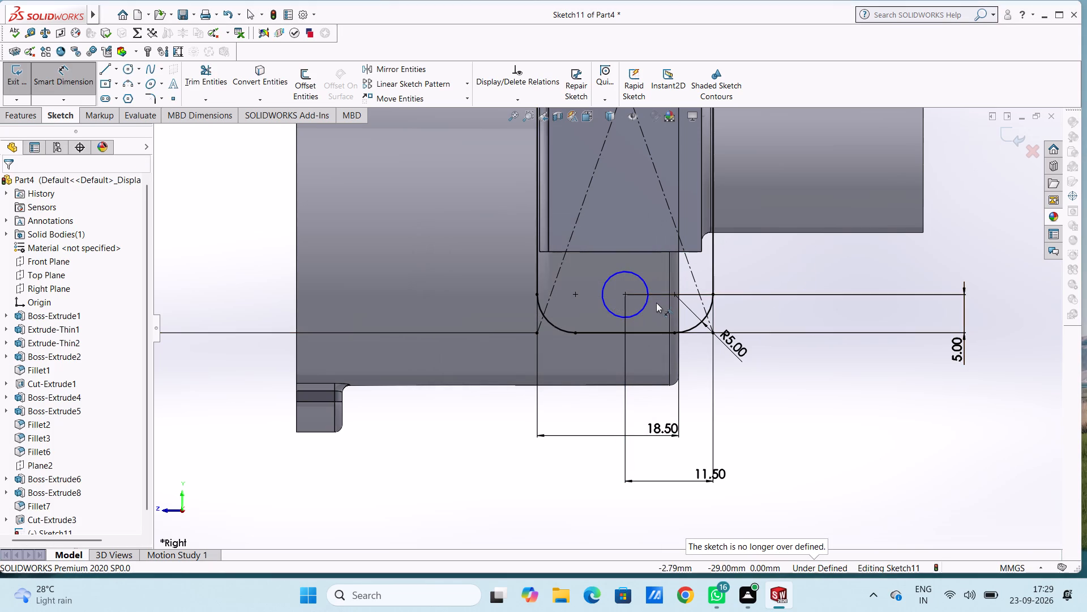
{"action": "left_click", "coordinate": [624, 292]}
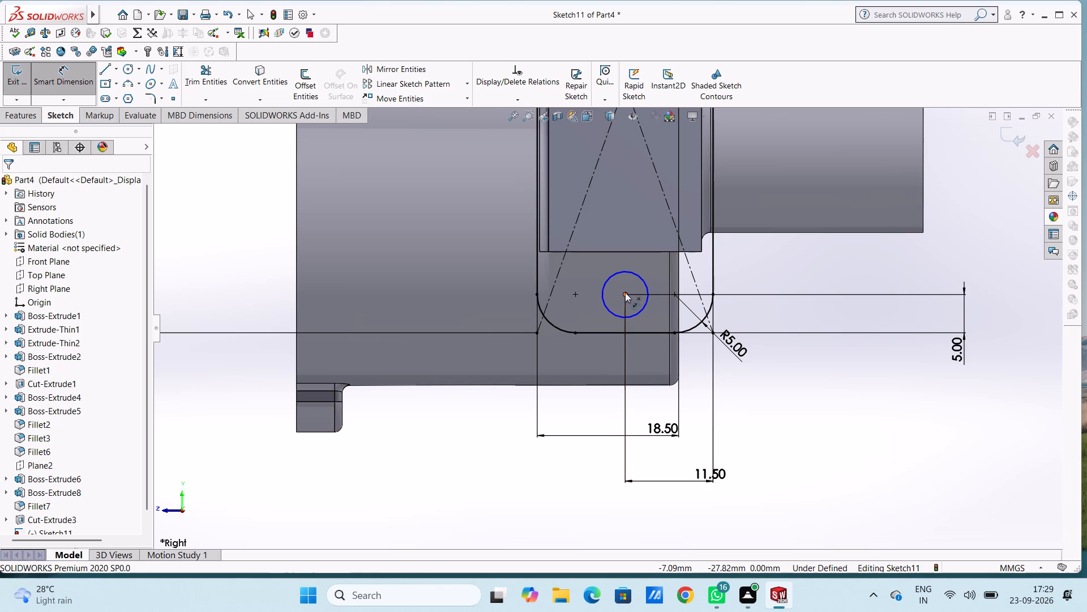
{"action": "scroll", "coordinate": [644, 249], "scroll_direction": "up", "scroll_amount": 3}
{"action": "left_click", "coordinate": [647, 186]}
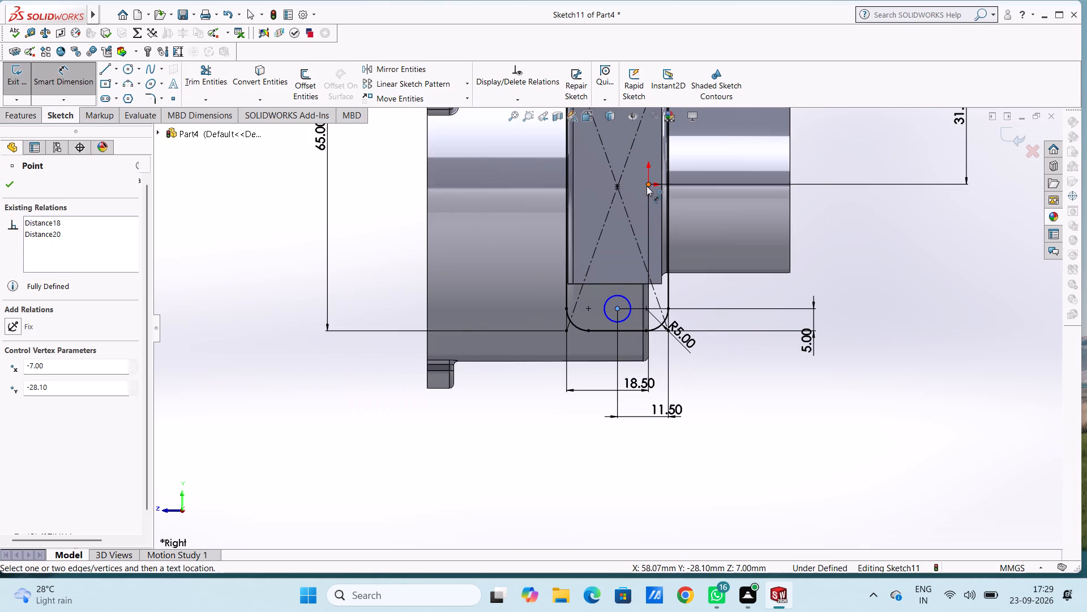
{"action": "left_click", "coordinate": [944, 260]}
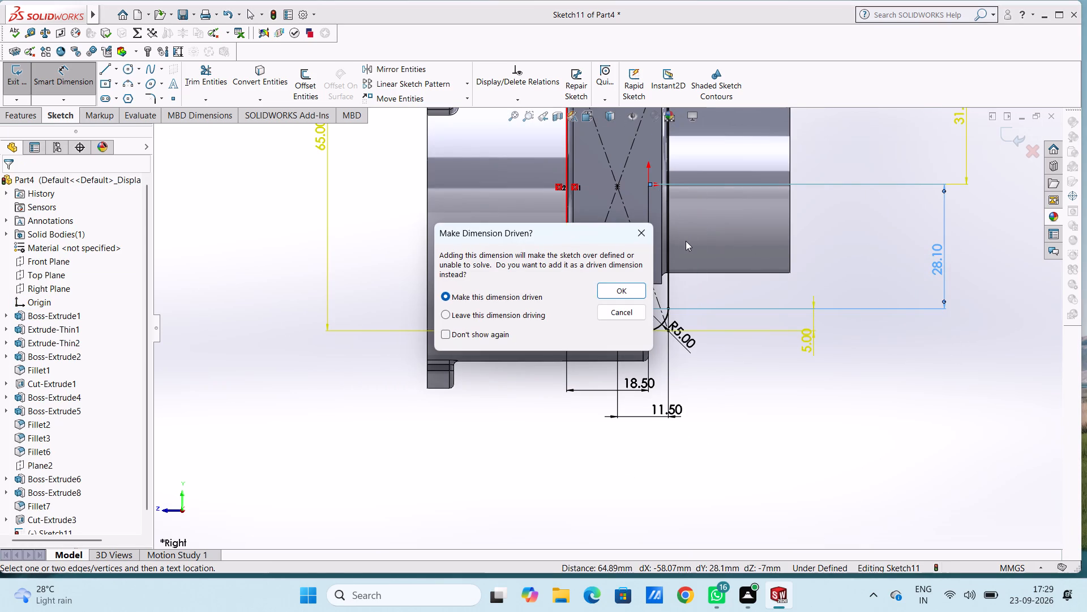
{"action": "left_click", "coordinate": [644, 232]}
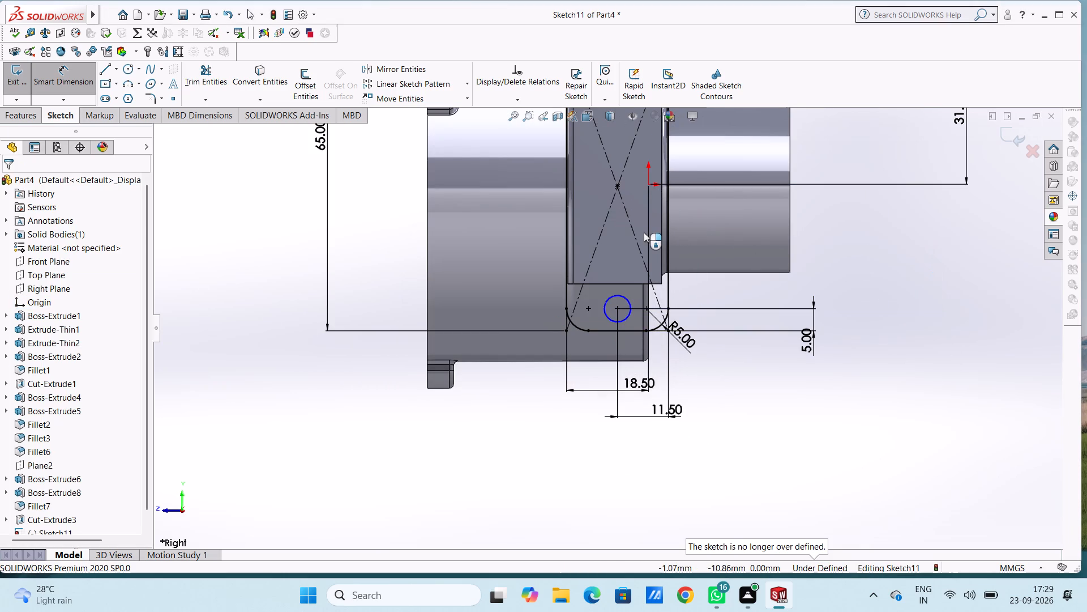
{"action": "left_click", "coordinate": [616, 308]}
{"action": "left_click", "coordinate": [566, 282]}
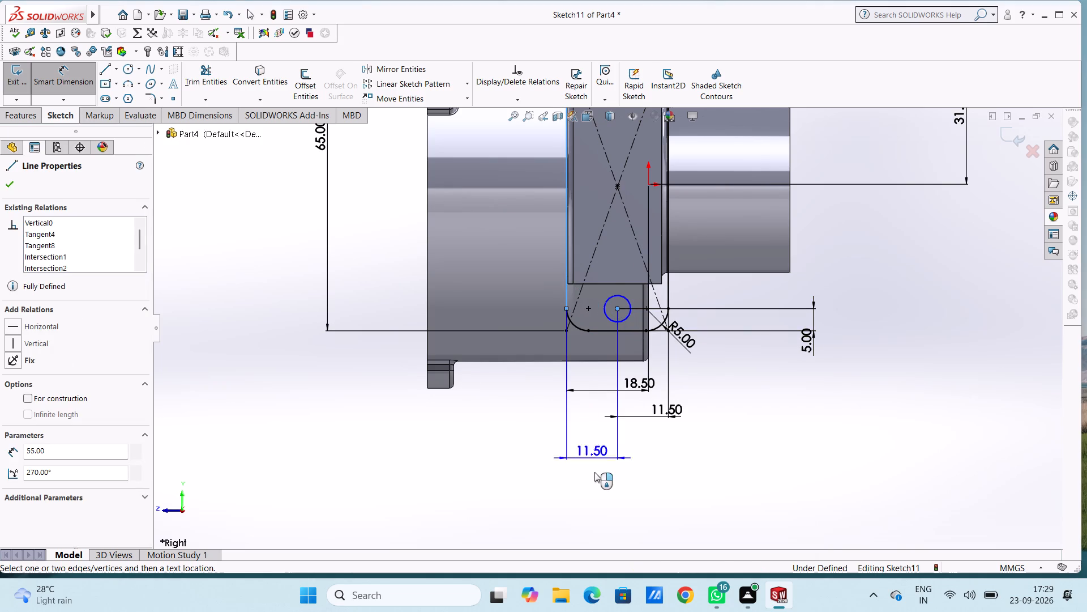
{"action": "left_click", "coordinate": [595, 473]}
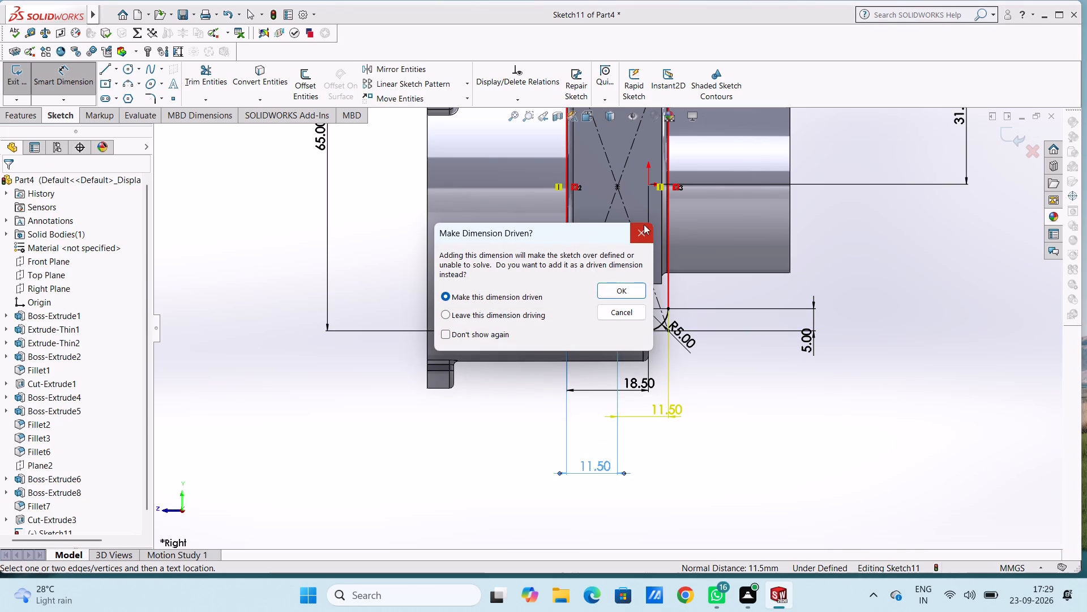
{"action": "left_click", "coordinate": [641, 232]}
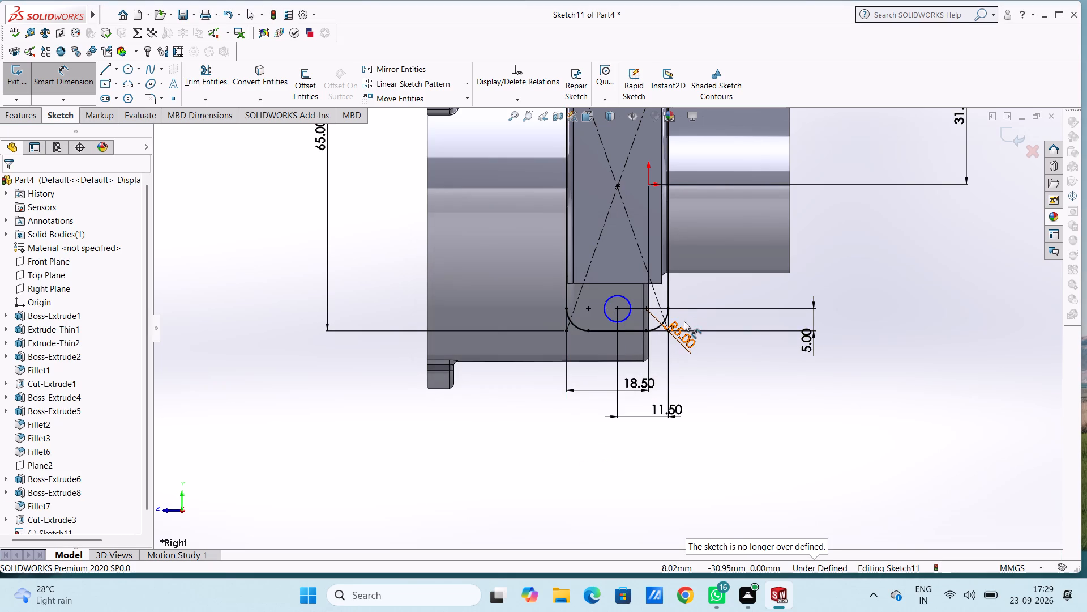
Dimension the lower circle's diameter.
{"action": "scroll", "coordinate": [692, 334], "scroll_direction": "up", "scroll_amount": 4}
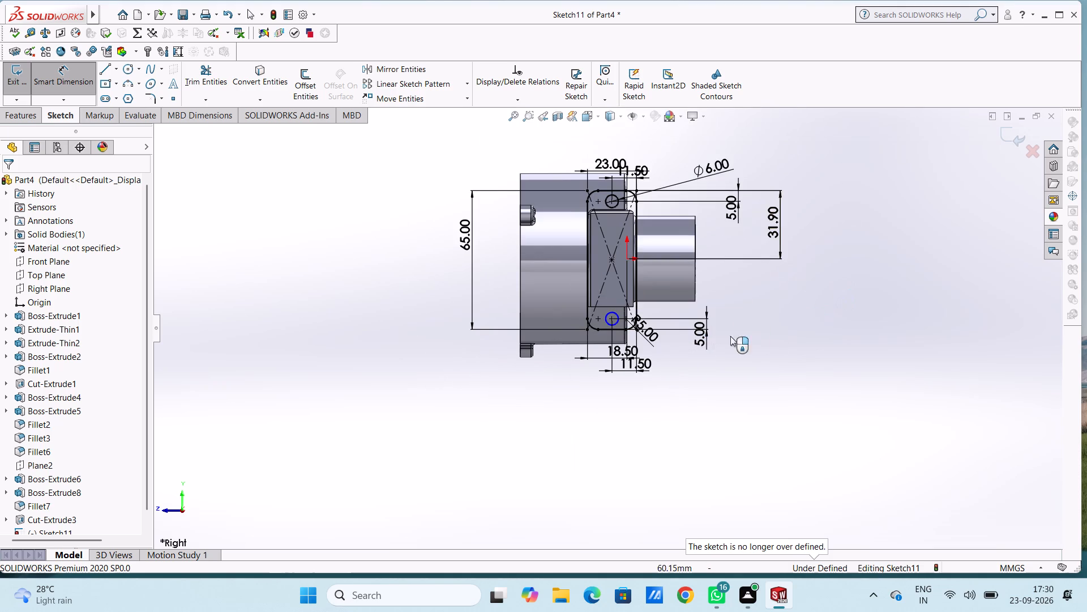
{"action": "left_click", "coordinate": [619, 324]}
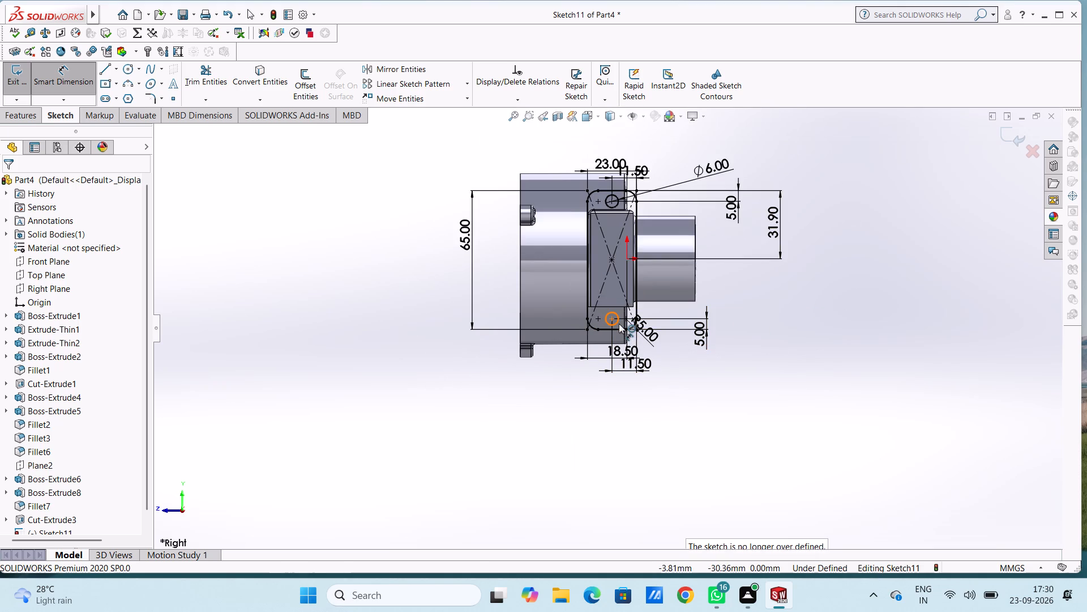
{"action": "left_click", "coordinate": [746, 428]}
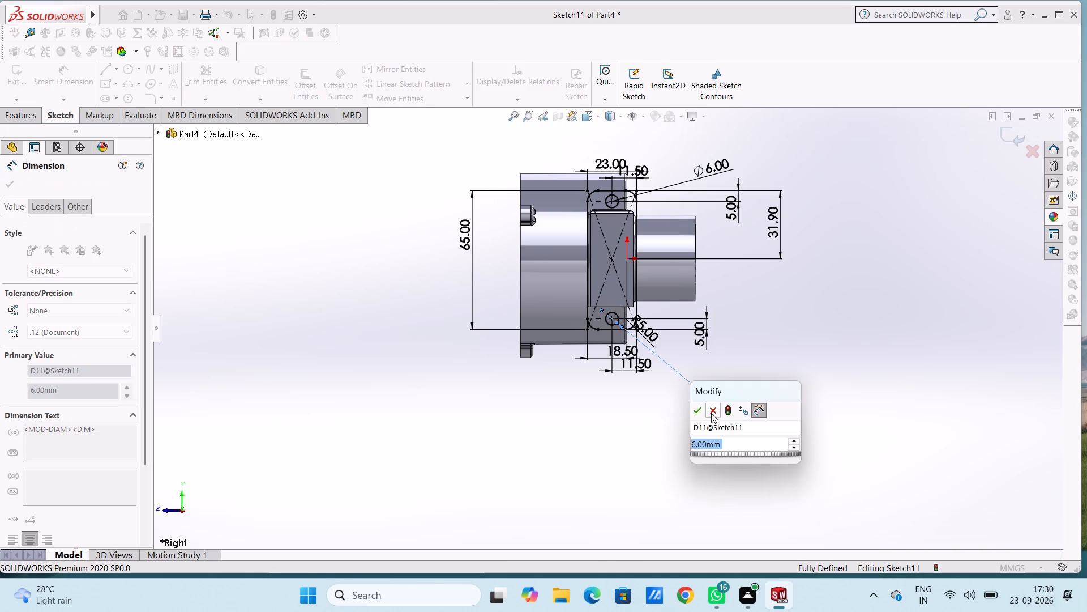
{"action": "left_click", "coordinate": [701, 407]}
{"action": "left_click", "coordinate": [776, 344]}
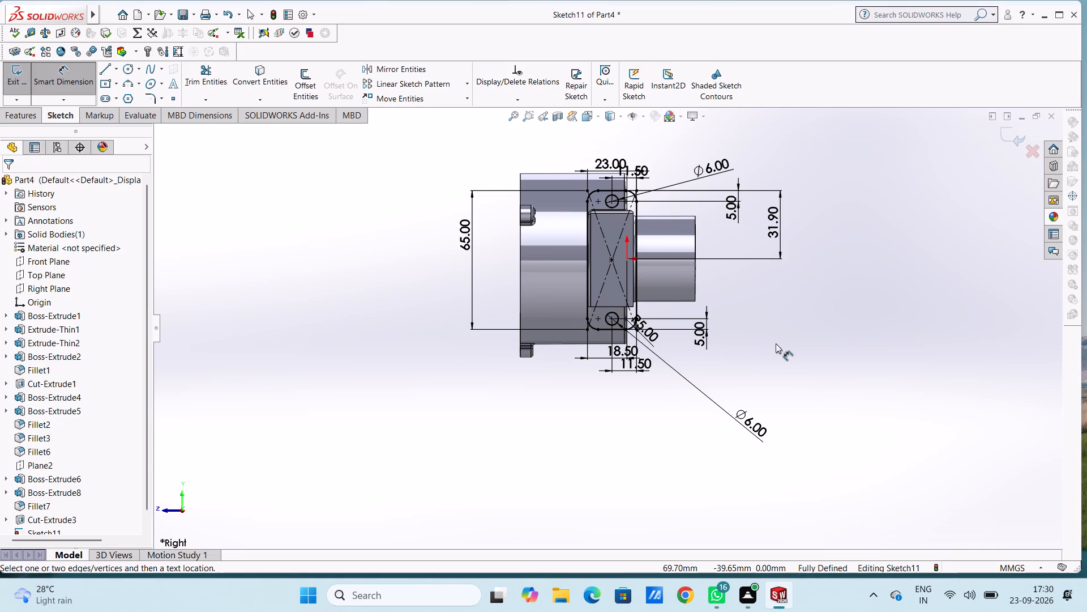
{"action": "key", "text": "Escape"}
{"action": "key", "text": "Escape"}
Set up a blind boss extrusion of the flange profile with a depth of 5 mm, merged with the body.
{"action": "scroll", "coordinate": [776, 343], "scroll_direction": "up", "scroll_amount": 1}
{"action": "scroll", "coordinate": [712, 227], "scroll_direction": "down", "scroll_amount": 3}
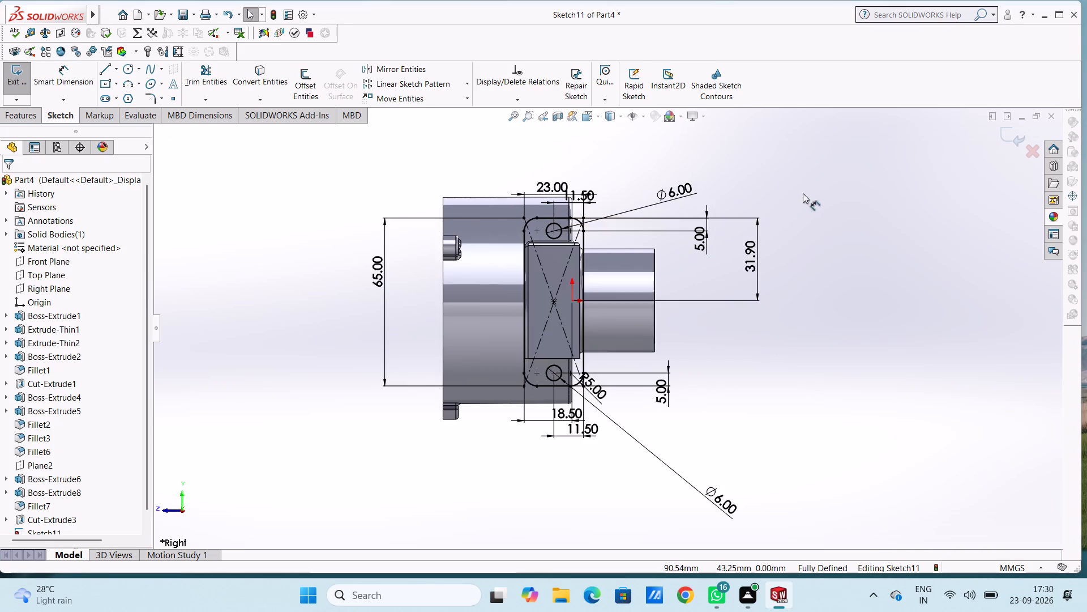
{"action": "middle_click_drag", "start_coordinate": [802, 195], "coordinate": [781, 198]}
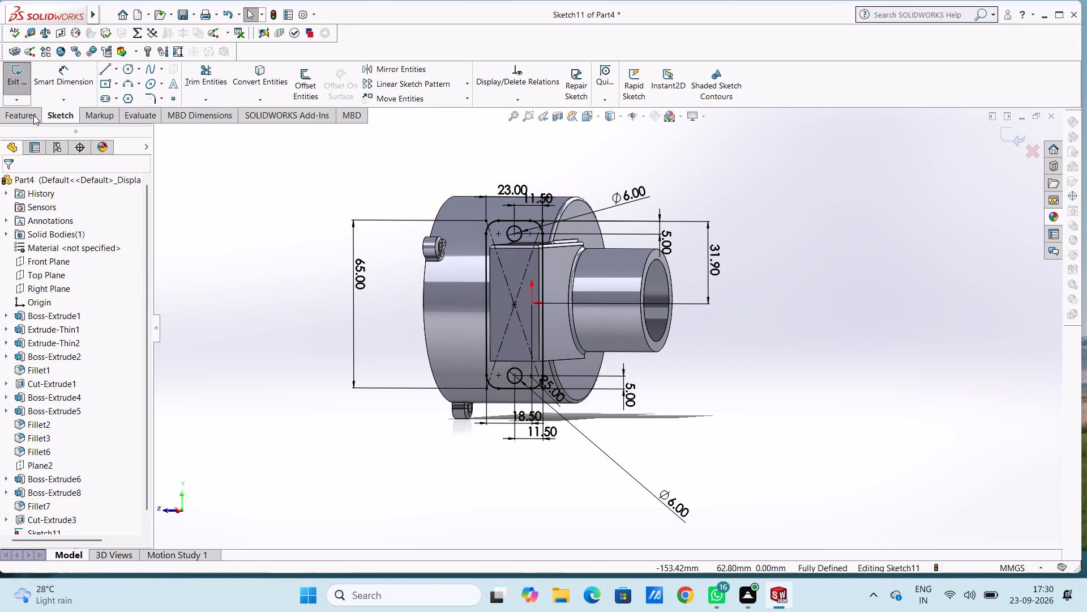
{"action": "left_click", "coordinate": [33, 115]}
{"action": "left_click", "coordinate": [27, 84]}
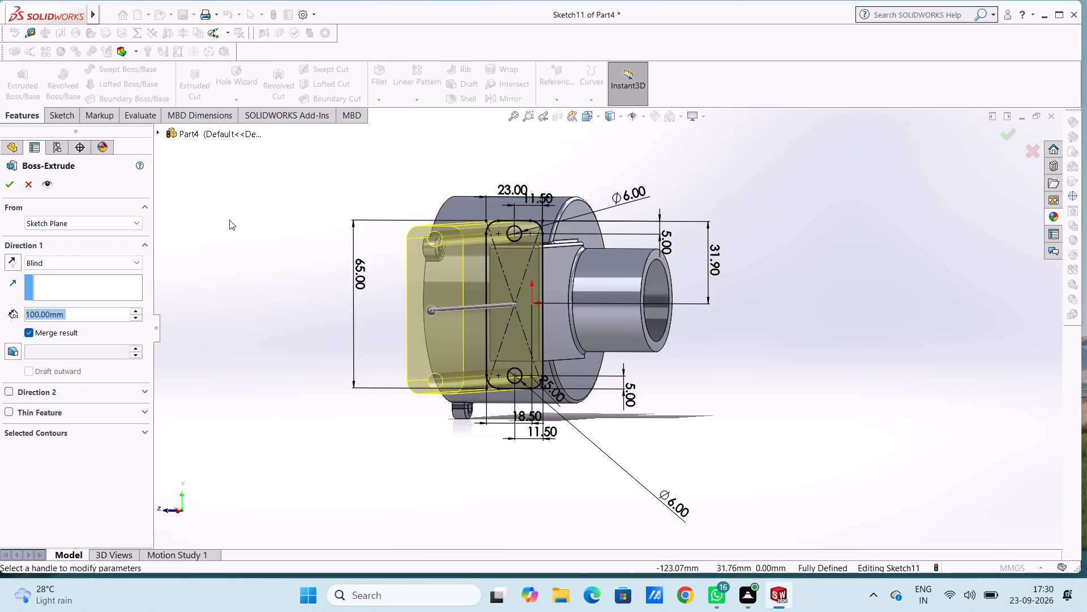
{"action": "key", "text": "5"}
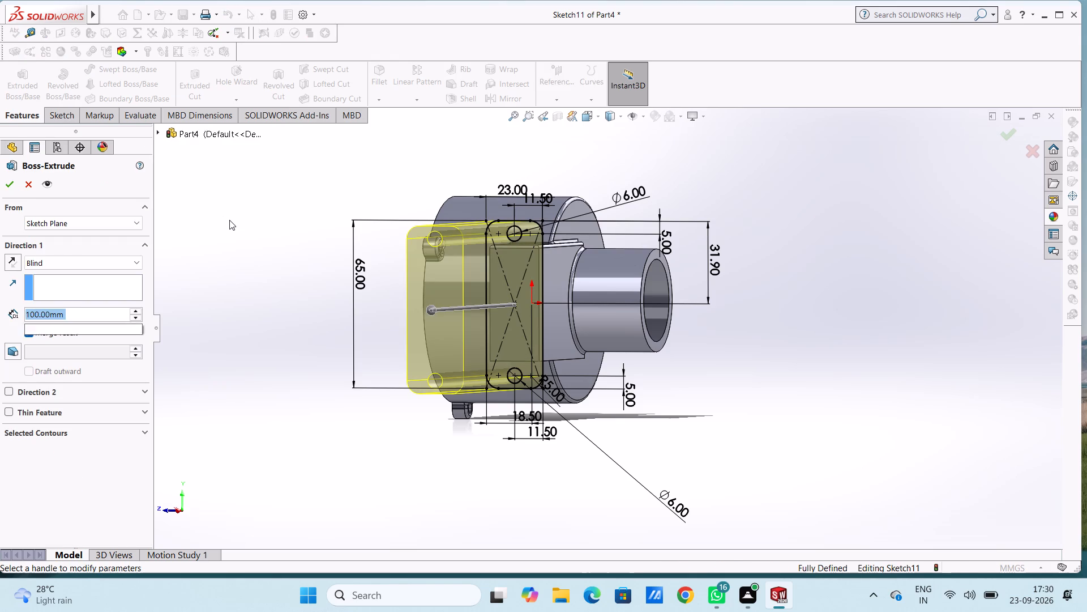
{"action": "key", "text": "Return"}
{"action": "middle_click_drag", "start_coordinate": [283, 217], "coordinate": [261, 237]}
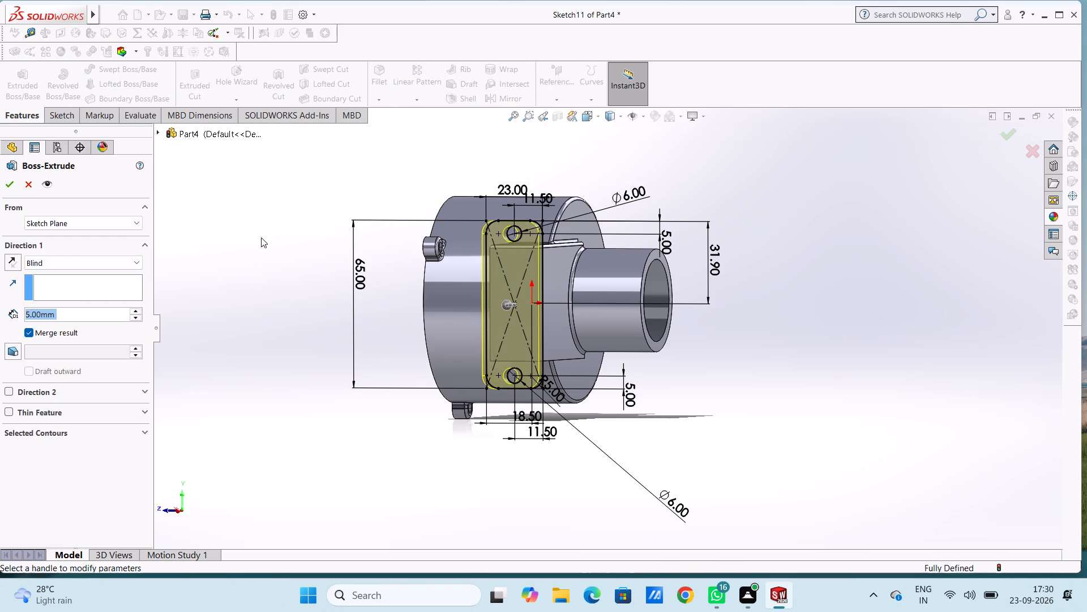
{"action": "middle_click_drag", "start_coordinate": [261, 237], "coordinate": [228, 305]}
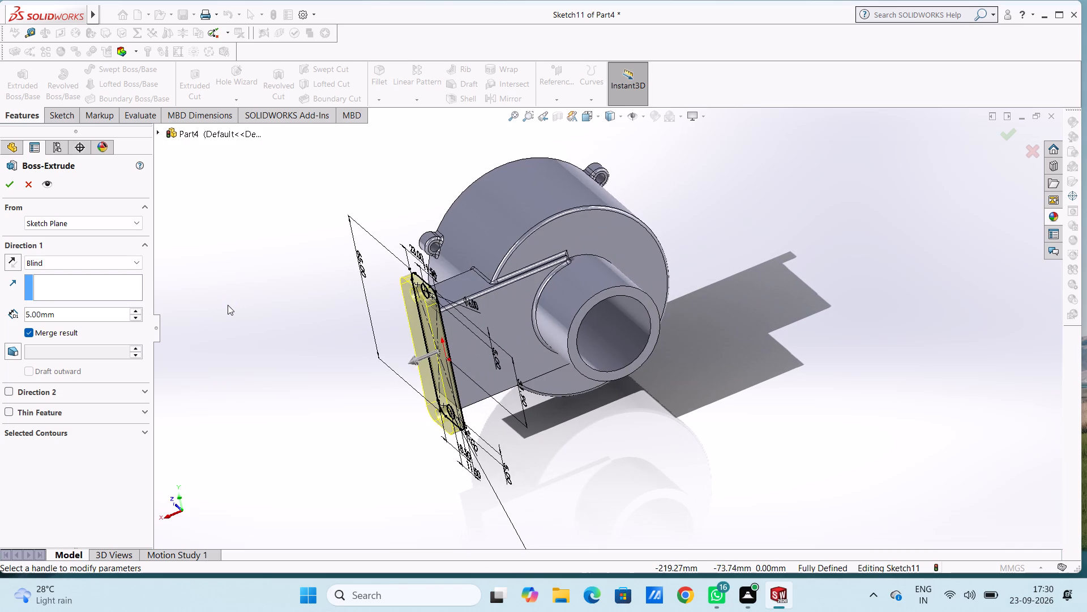
Change the flange extrusion depth to 6 mm and finish the boss.
{"action": "double_click", "coordinate": [94, 308]}
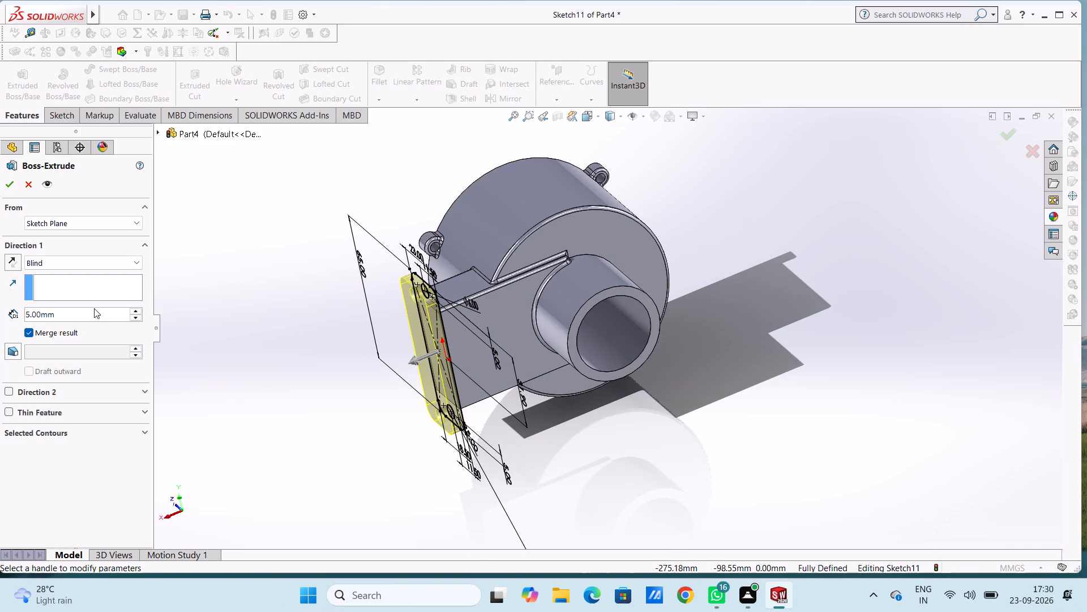
{"action": "left_click", "coordinate": [96, 318]}
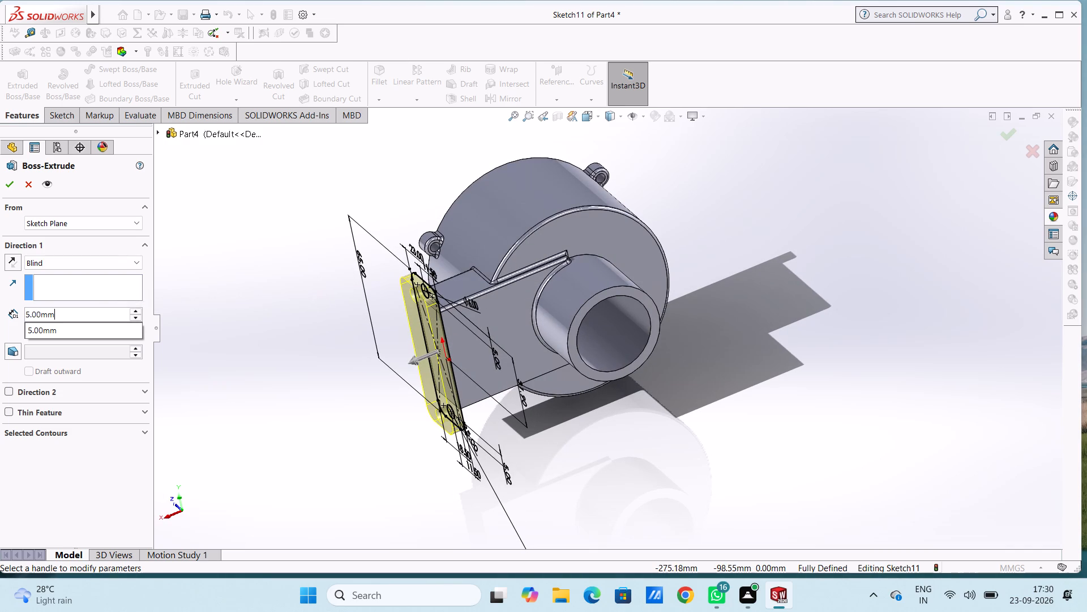
{"action": "double_click", "coordinate": [97, 315]}
{"action": "key", "text": "6"}
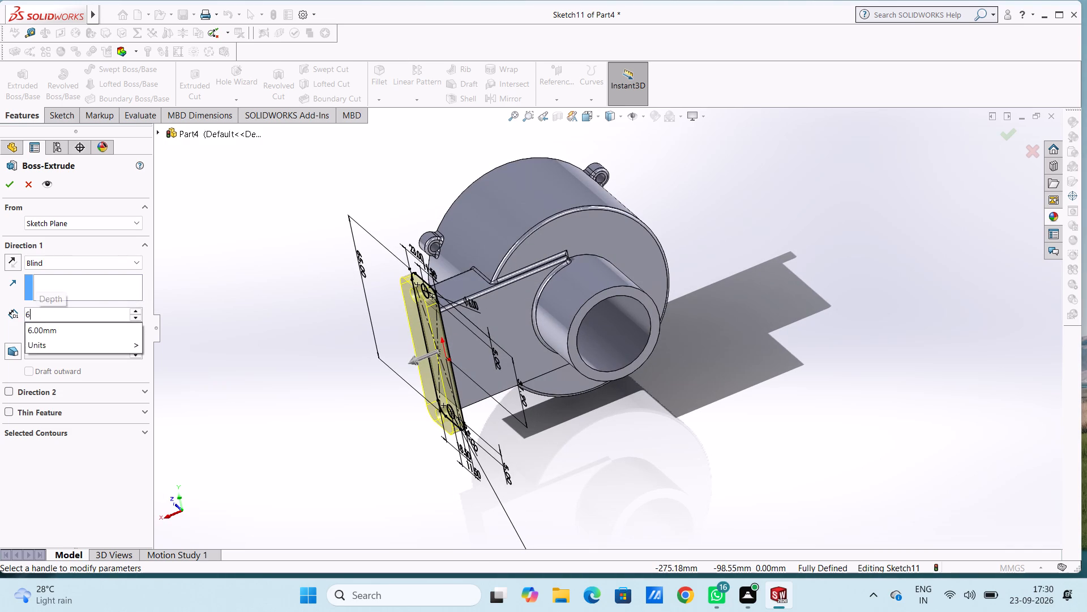
{"action": "key", "text": "Return"}
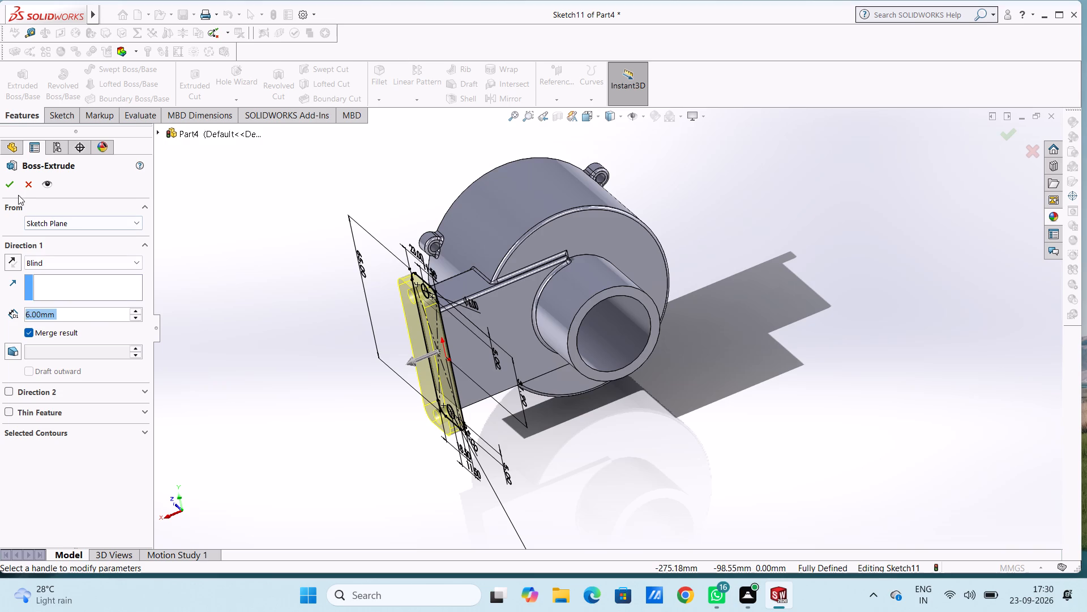
{"action": "left_click", "coordinate": [11, 186]}
{"action": "left_click", "coordinate": [166, 267]}
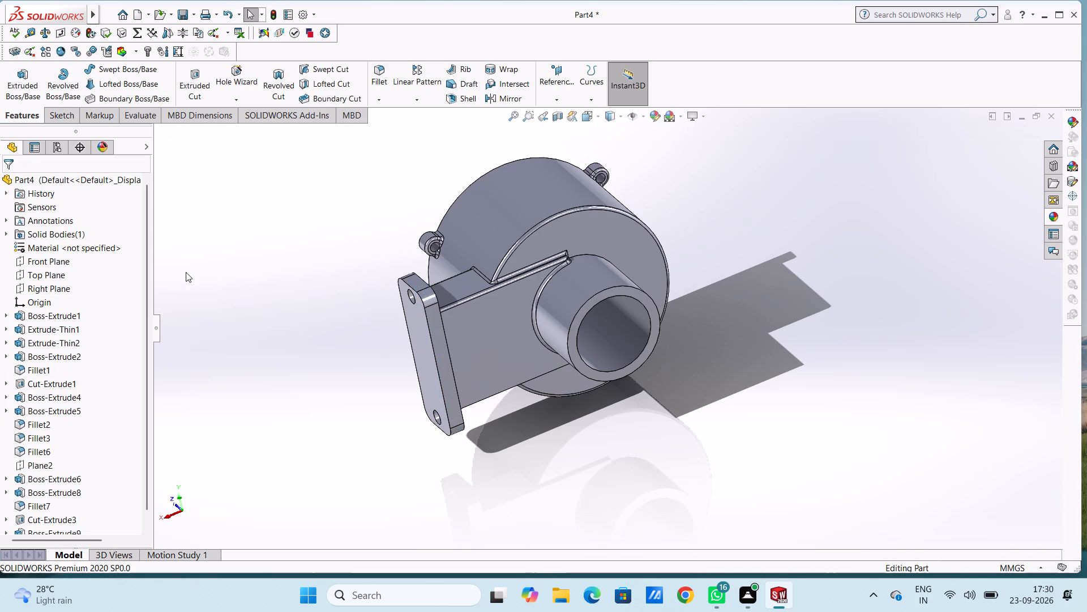
Undo the flange boss extrusion to return to editing its profile sketch.
{"action": "middle_click_drag", "start_coordinate": [195, 268], "coordinate": [341, 316]}
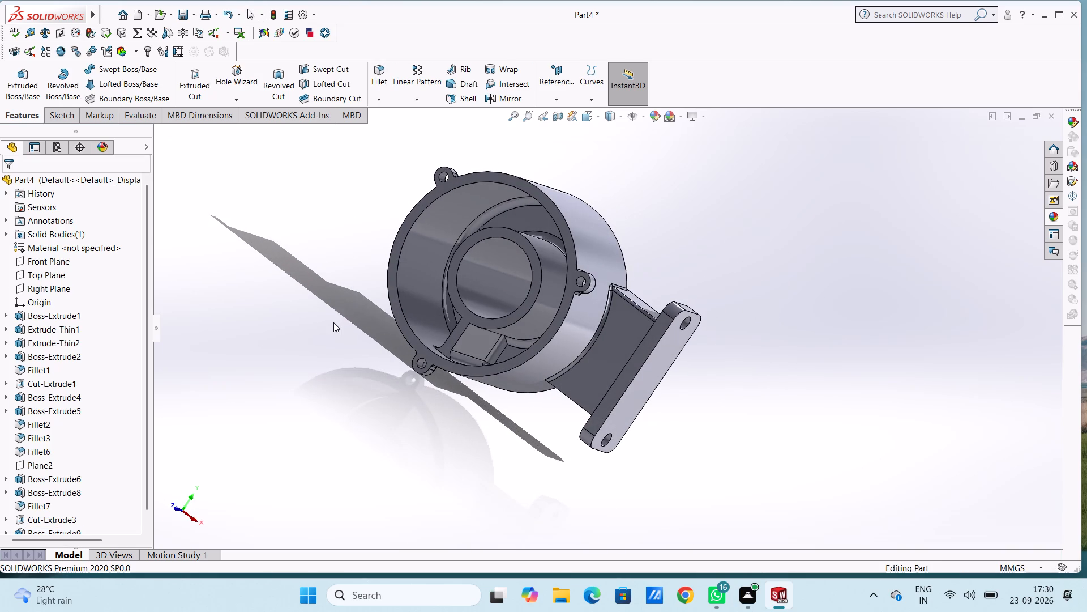
{"action": "key", "text": "ctrl+7"}
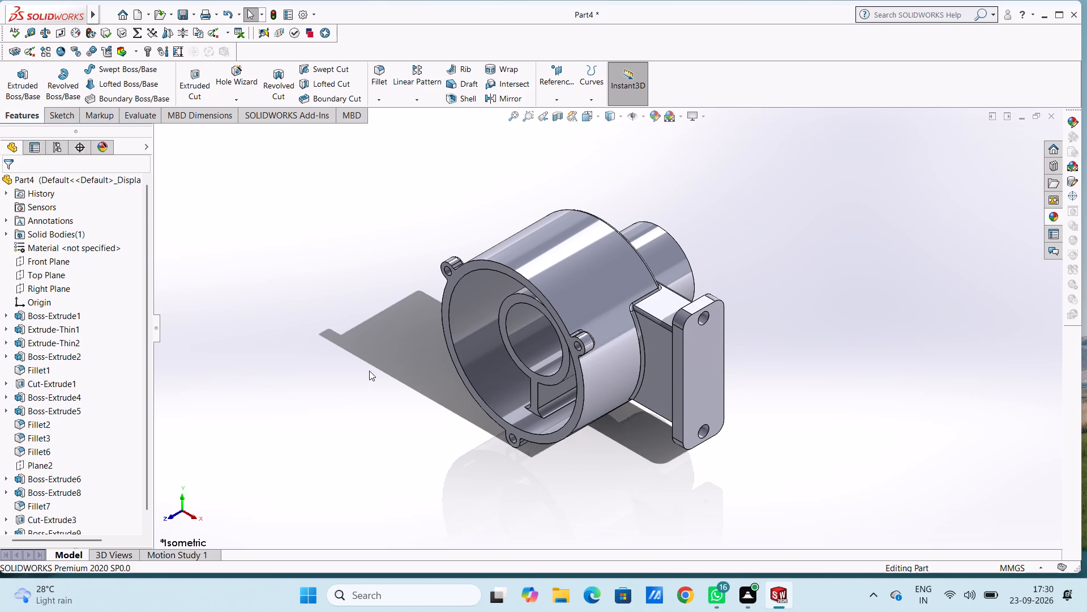
{"action": "key", "text": "ctrl+z"}
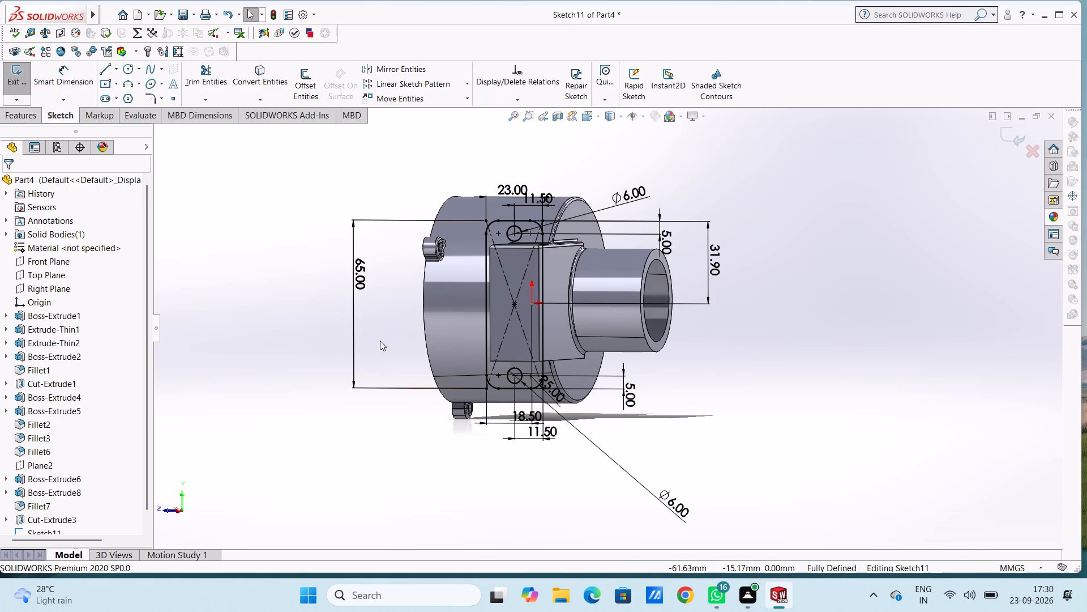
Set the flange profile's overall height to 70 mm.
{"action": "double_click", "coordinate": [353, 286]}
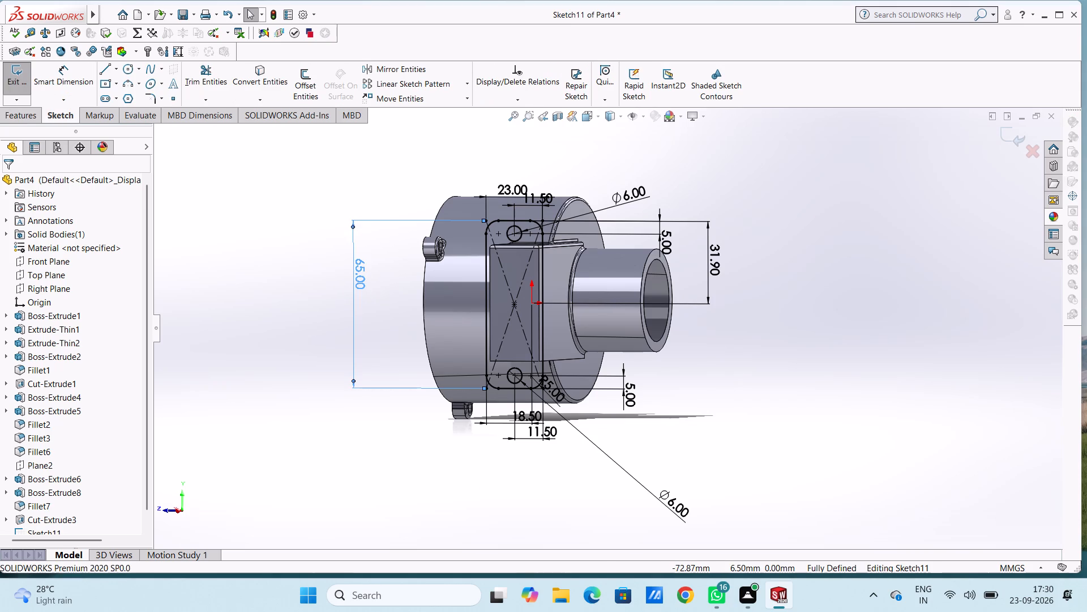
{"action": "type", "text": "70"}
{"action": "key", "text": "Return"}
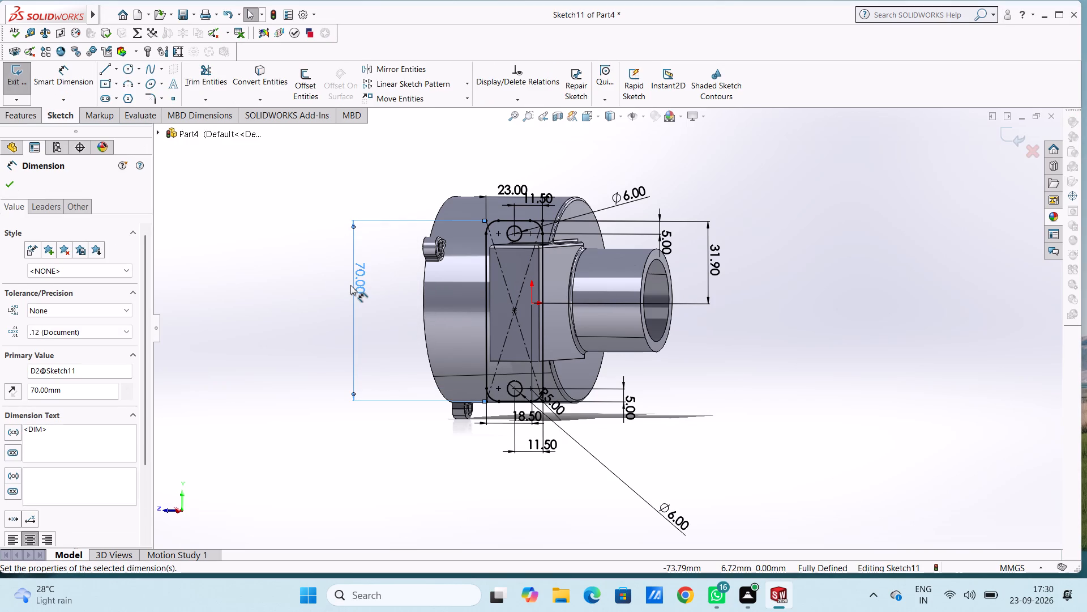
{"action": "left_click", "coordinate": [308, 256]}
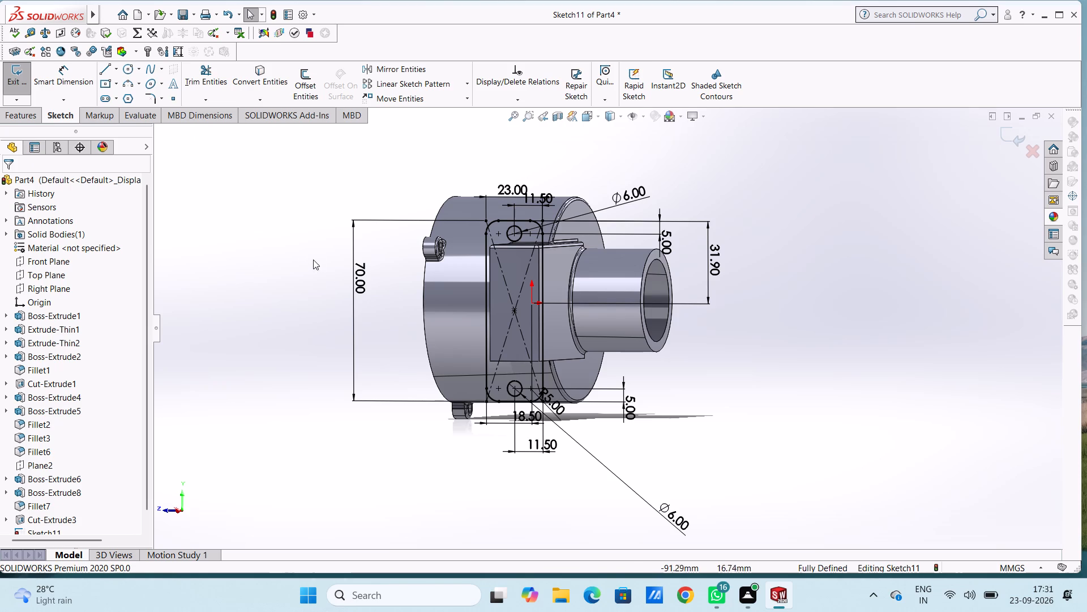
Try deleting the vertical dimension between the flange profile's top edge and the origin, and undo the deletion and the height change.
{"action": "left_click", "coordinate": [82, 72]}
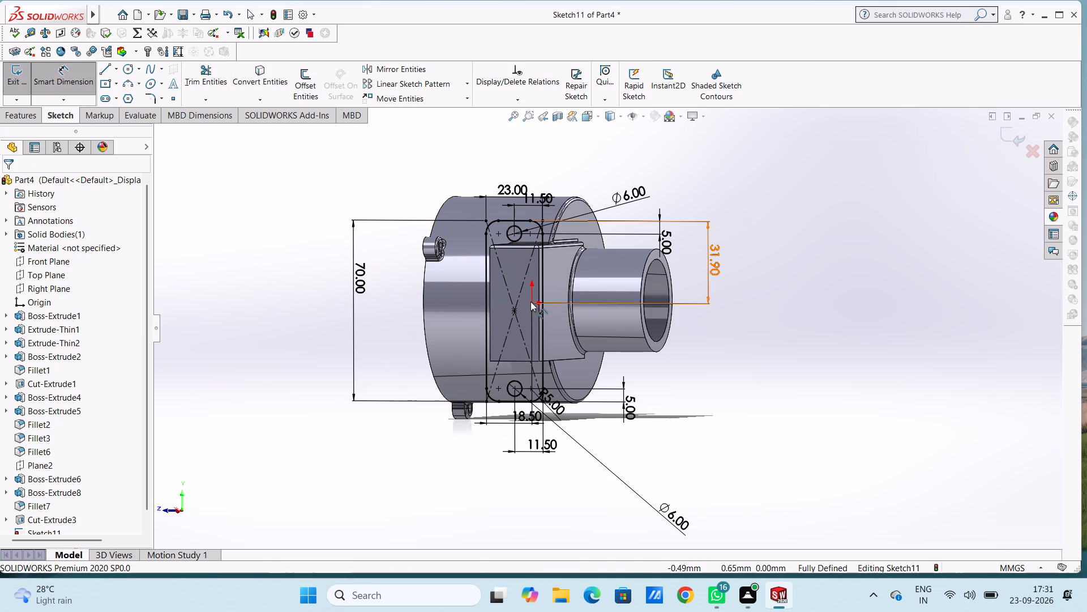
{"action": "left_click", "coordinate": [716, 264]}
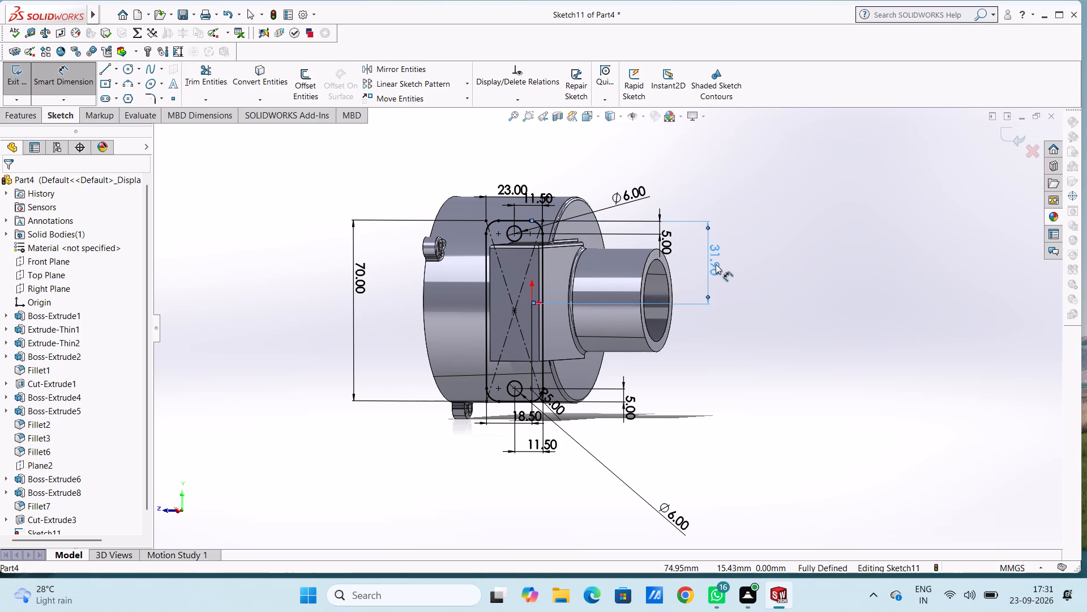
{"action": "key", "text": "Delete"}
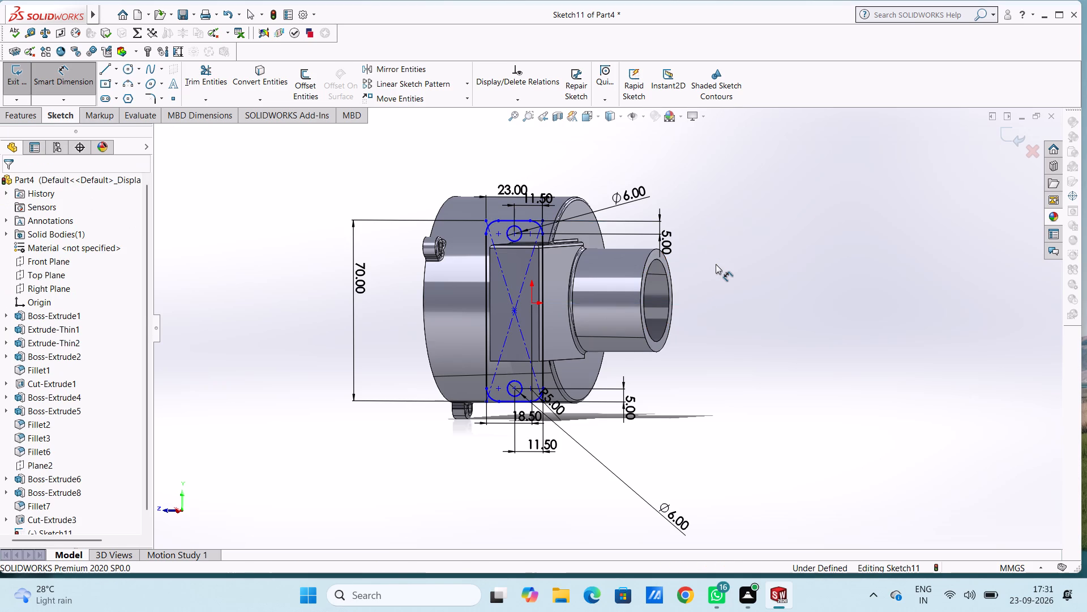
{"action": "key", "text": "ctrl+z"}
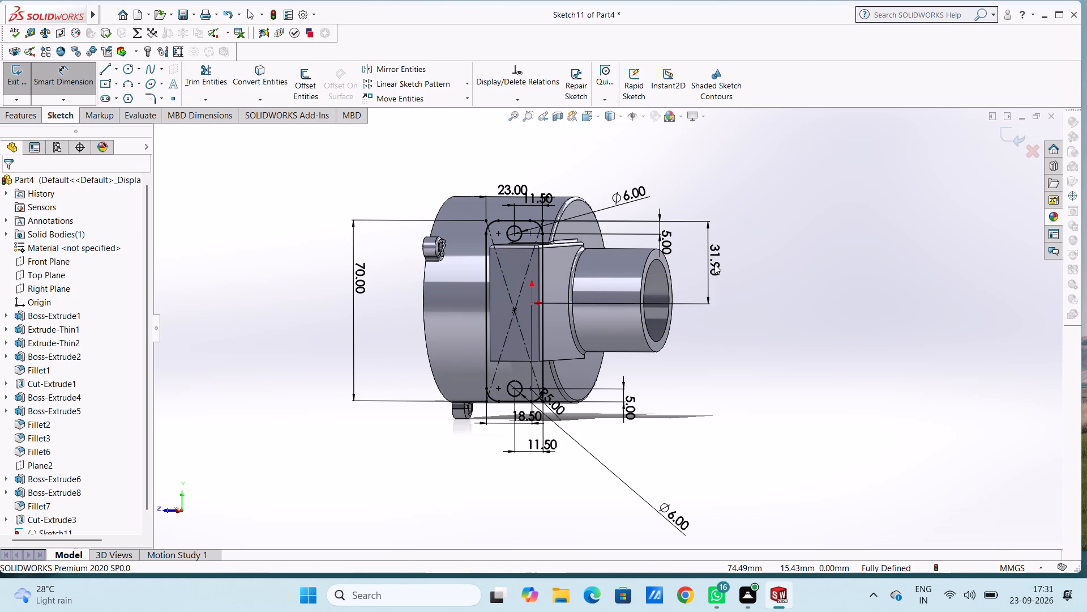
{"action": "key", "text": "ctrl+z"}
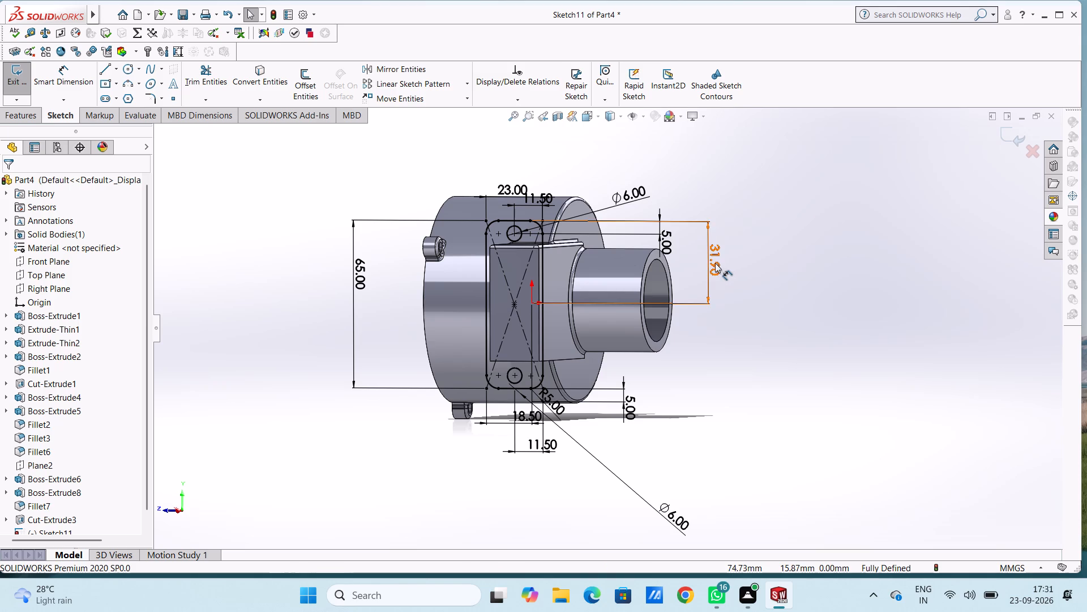
Delete the vertical dimension between the flange profile's top edge and the origin.
{"action": "left_click", "coordinate": [715, 263]}
{"action": "key", "text": "Delete"}
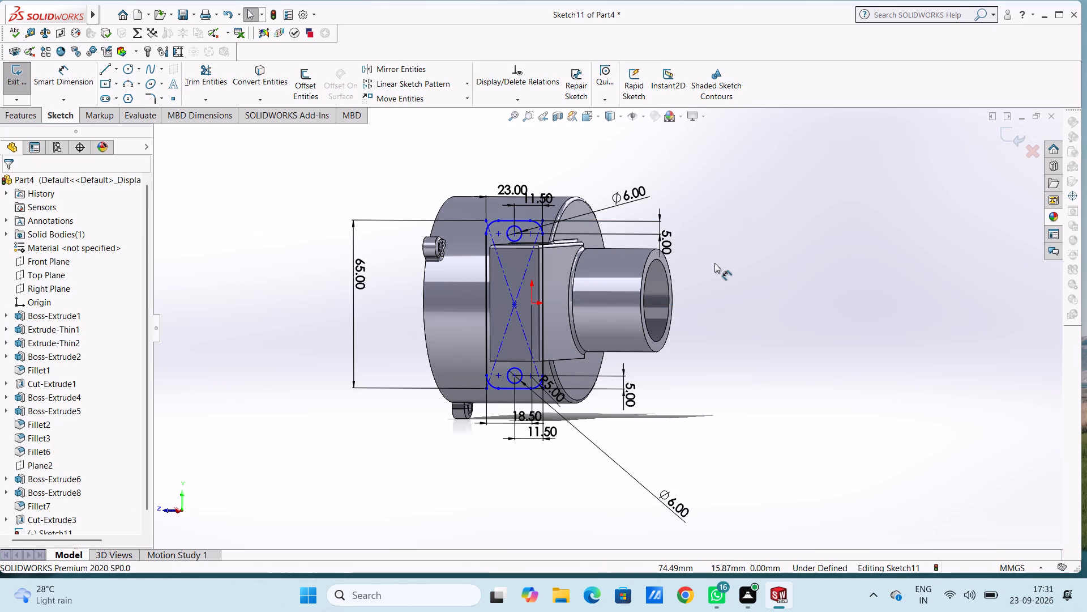
Set the flange profile's overall height to 70 mm.
{"action": "double_click", "coordinate": [357, 286]}
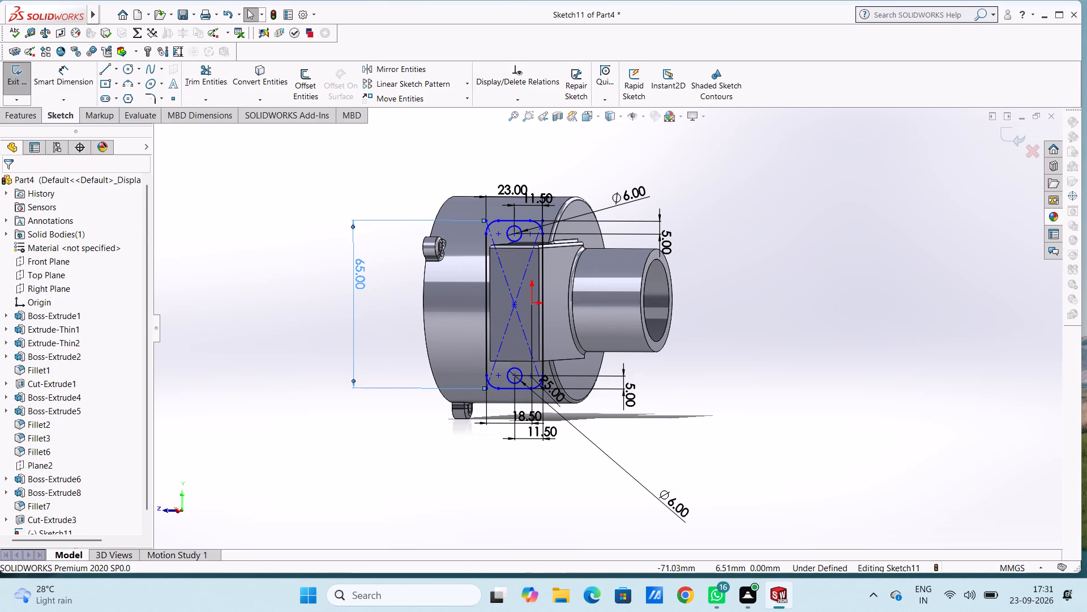
{"action": "type", "text": "70"}
{"action": "key", "text": "Return"}
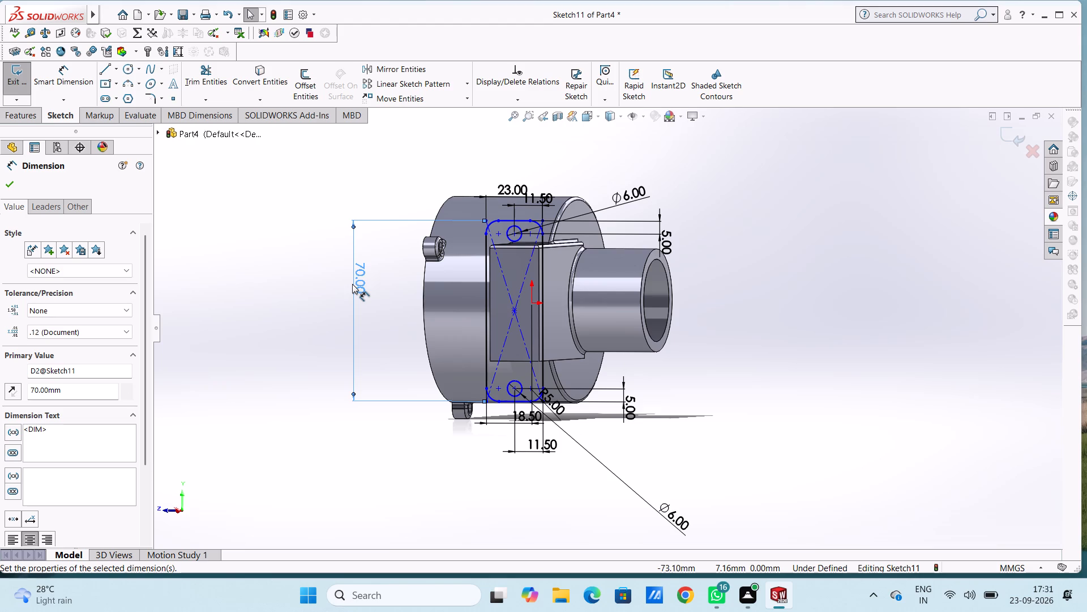
{"action": "left_click", "coordinate": [279, 287]}
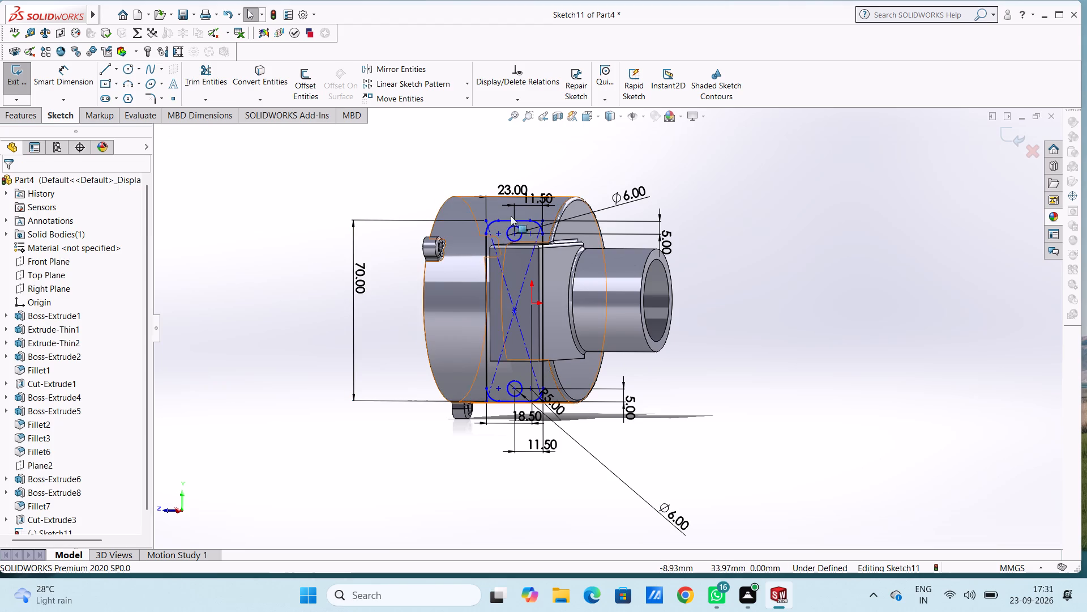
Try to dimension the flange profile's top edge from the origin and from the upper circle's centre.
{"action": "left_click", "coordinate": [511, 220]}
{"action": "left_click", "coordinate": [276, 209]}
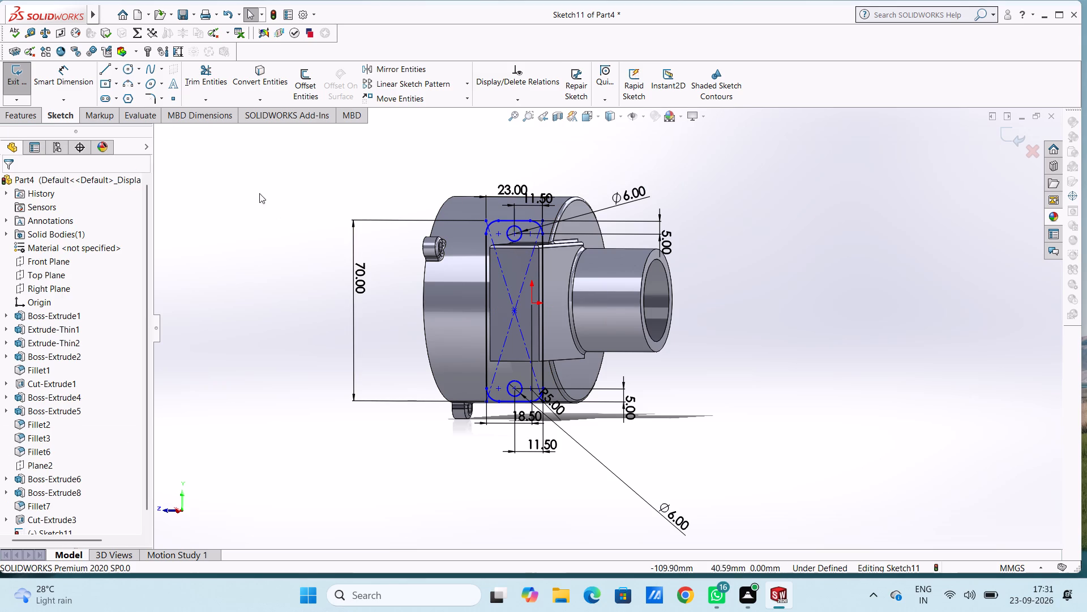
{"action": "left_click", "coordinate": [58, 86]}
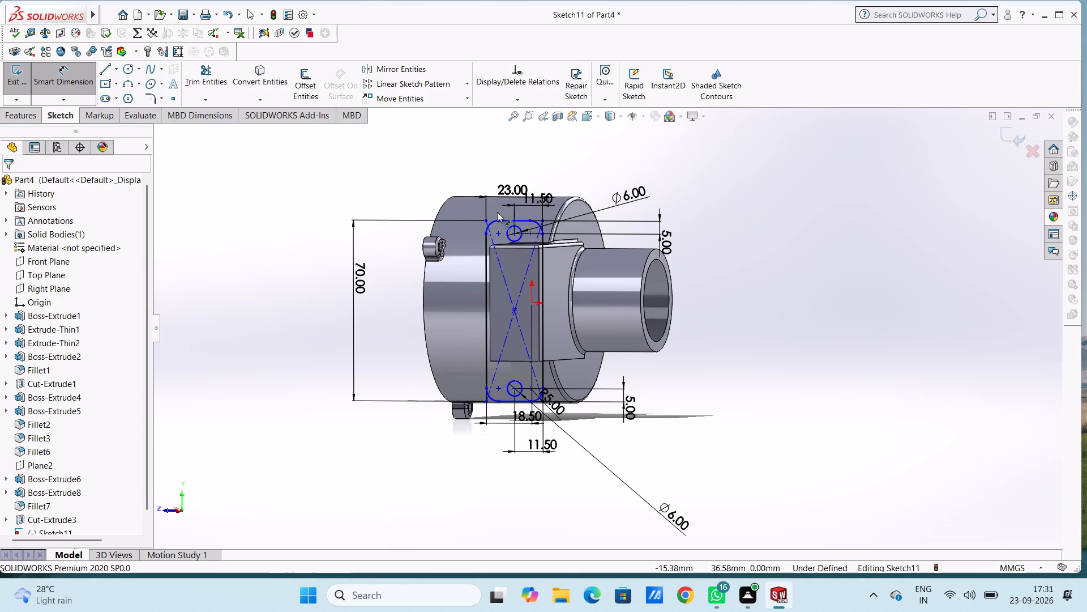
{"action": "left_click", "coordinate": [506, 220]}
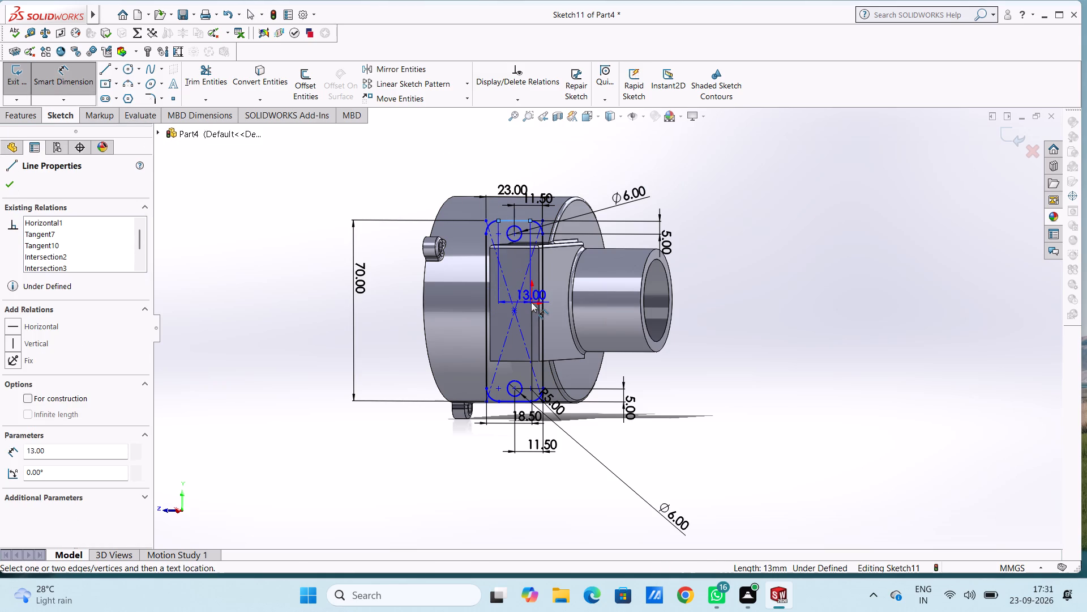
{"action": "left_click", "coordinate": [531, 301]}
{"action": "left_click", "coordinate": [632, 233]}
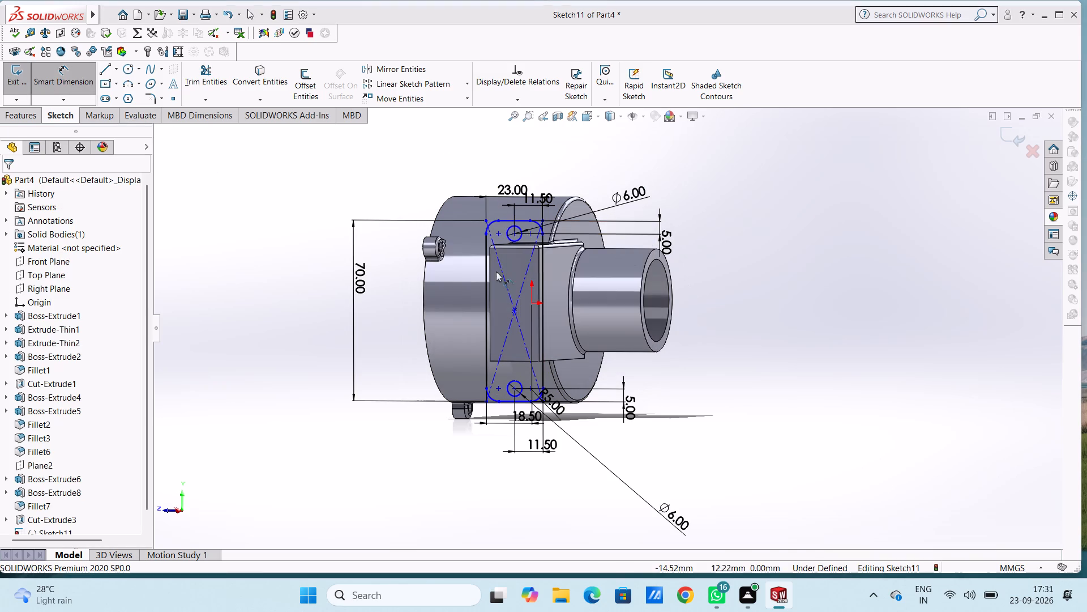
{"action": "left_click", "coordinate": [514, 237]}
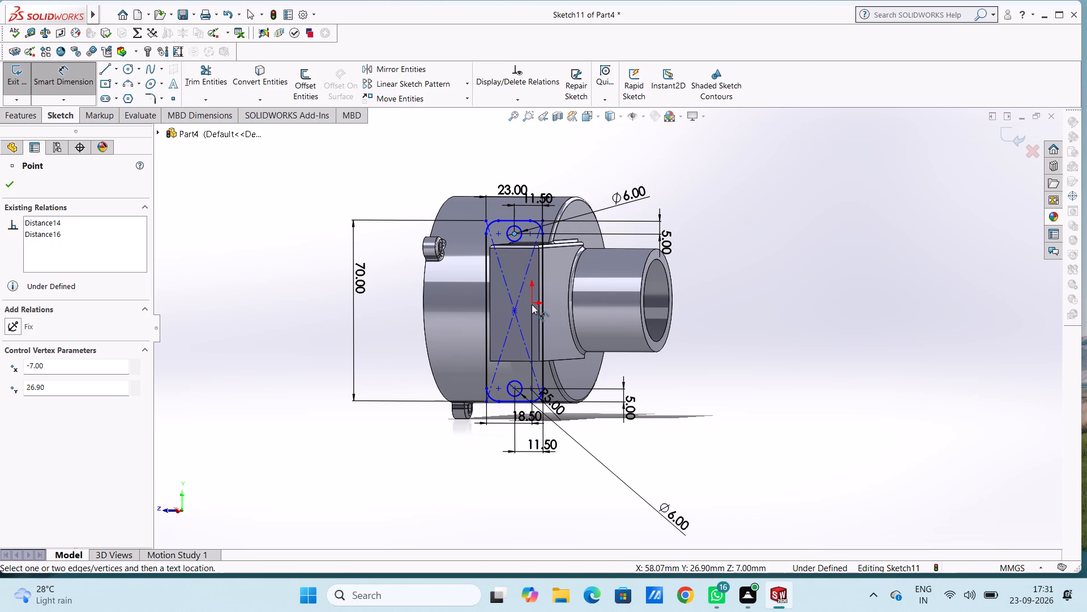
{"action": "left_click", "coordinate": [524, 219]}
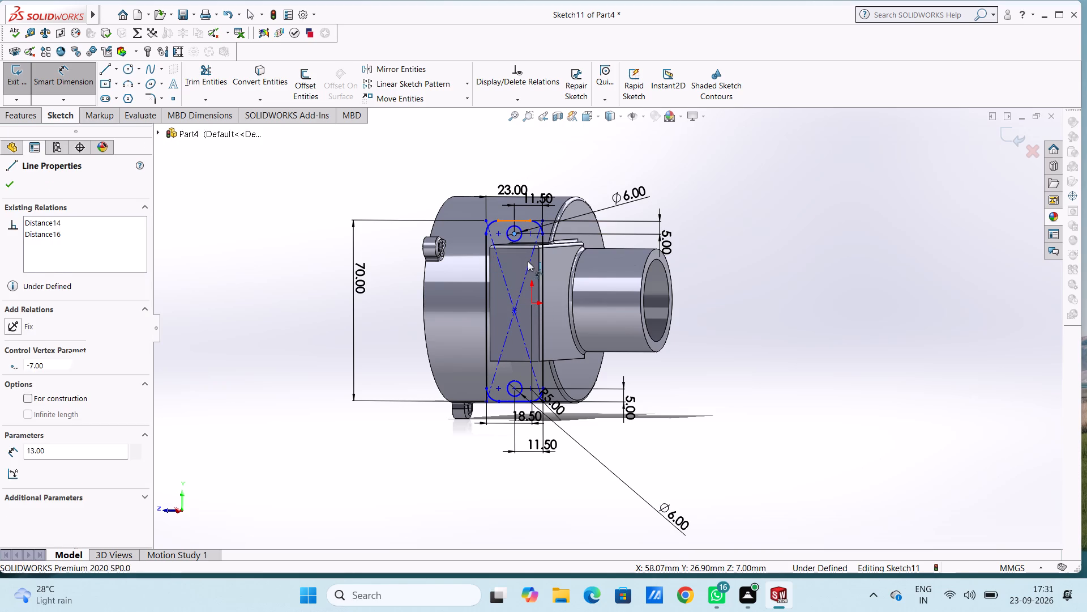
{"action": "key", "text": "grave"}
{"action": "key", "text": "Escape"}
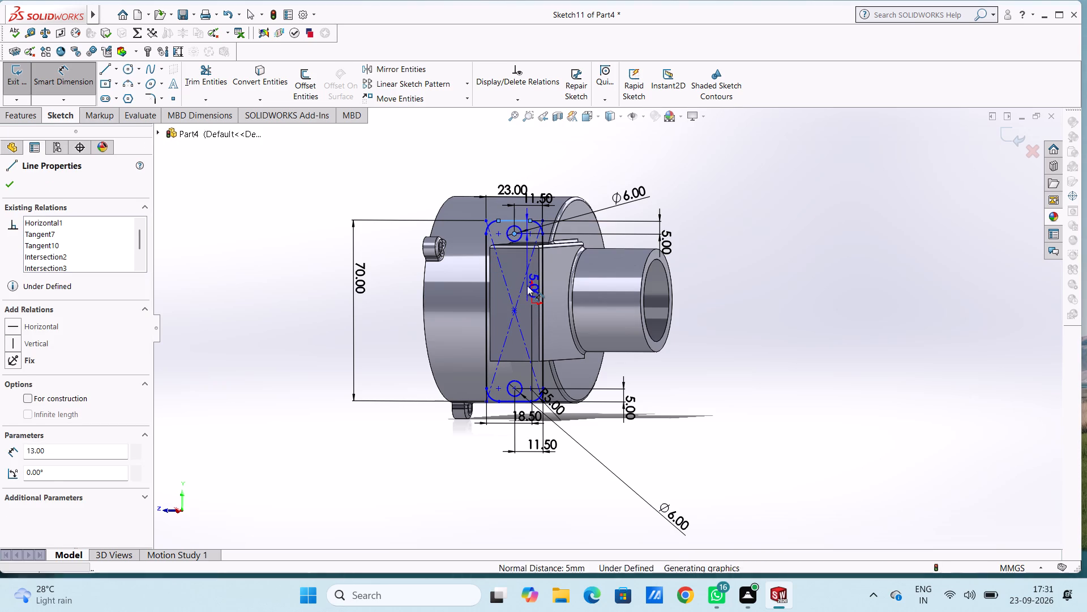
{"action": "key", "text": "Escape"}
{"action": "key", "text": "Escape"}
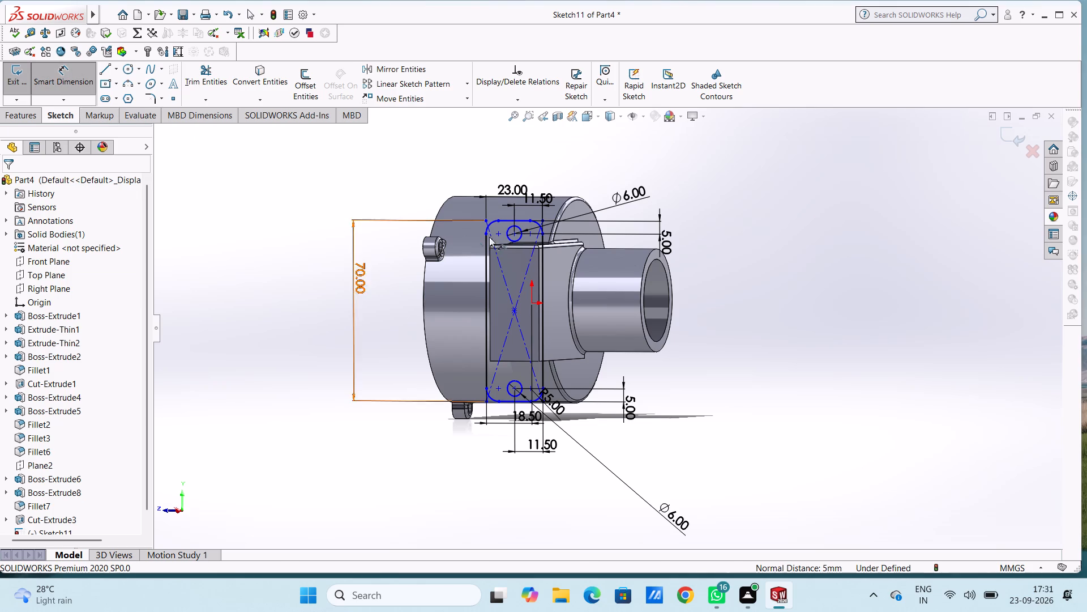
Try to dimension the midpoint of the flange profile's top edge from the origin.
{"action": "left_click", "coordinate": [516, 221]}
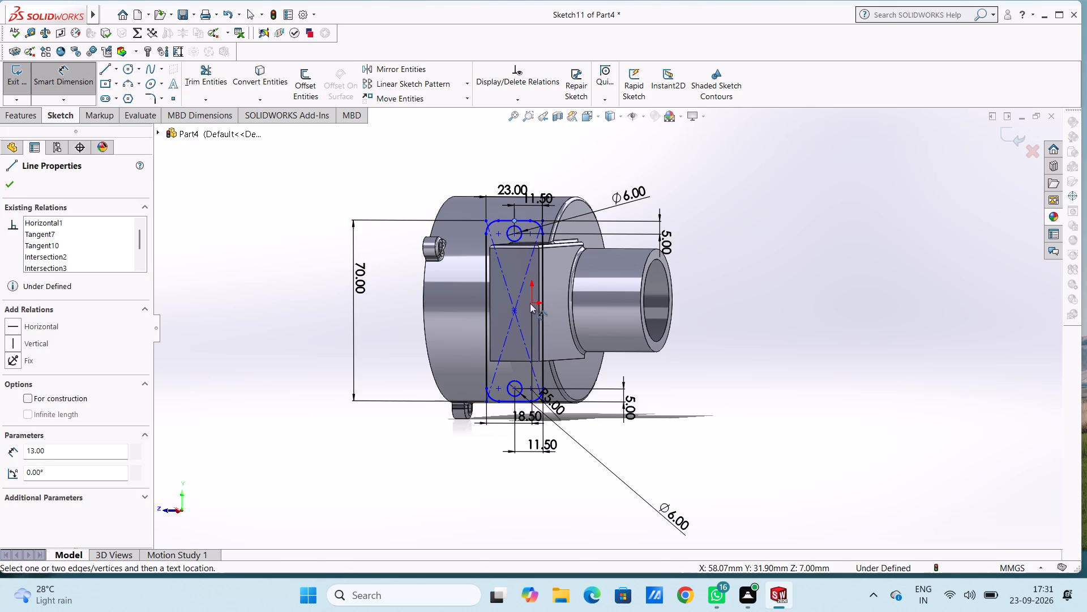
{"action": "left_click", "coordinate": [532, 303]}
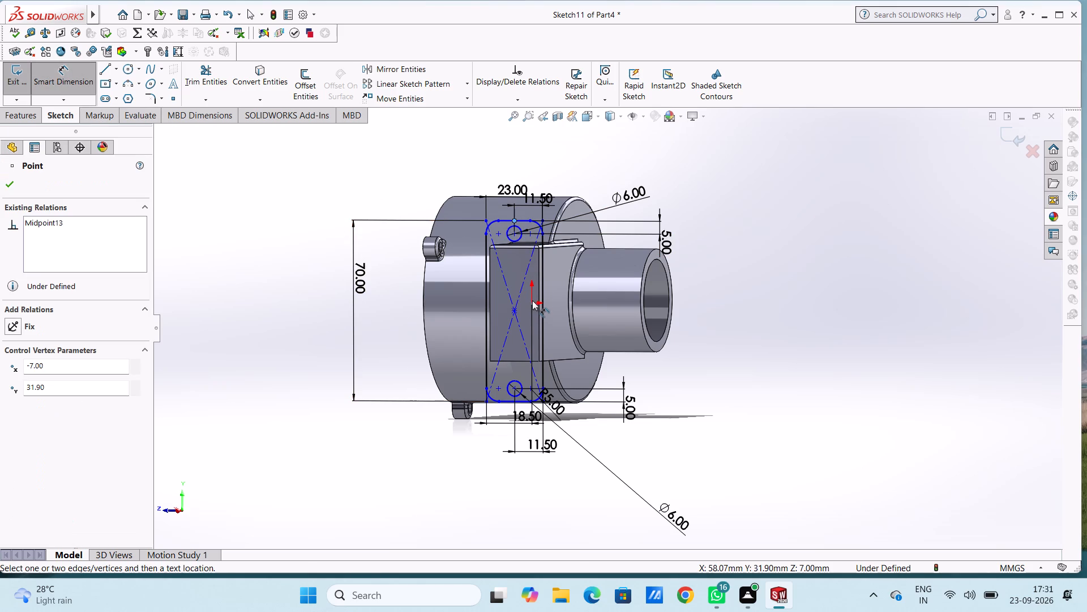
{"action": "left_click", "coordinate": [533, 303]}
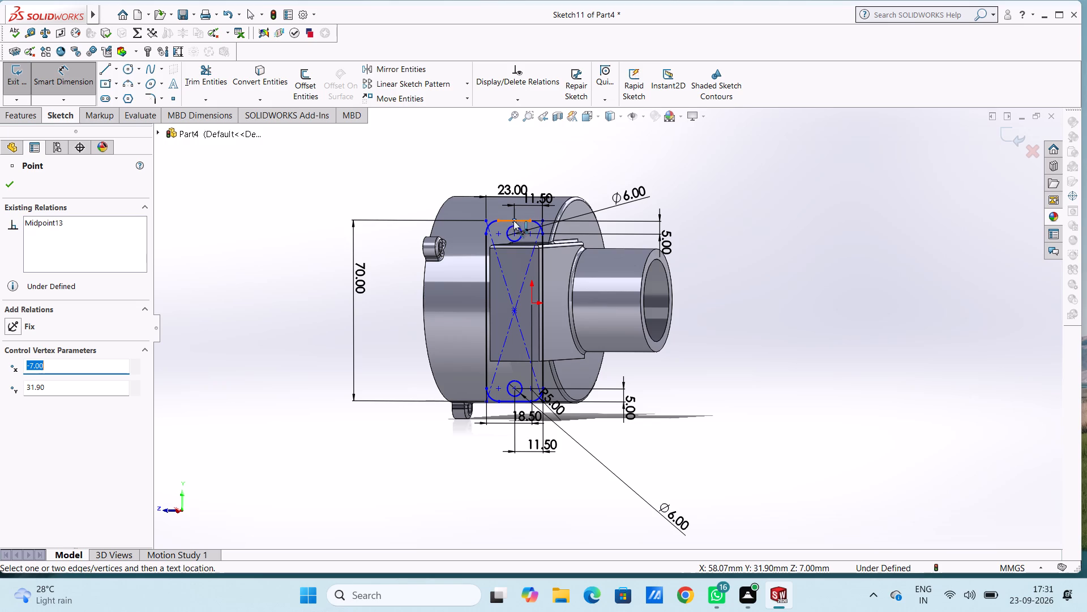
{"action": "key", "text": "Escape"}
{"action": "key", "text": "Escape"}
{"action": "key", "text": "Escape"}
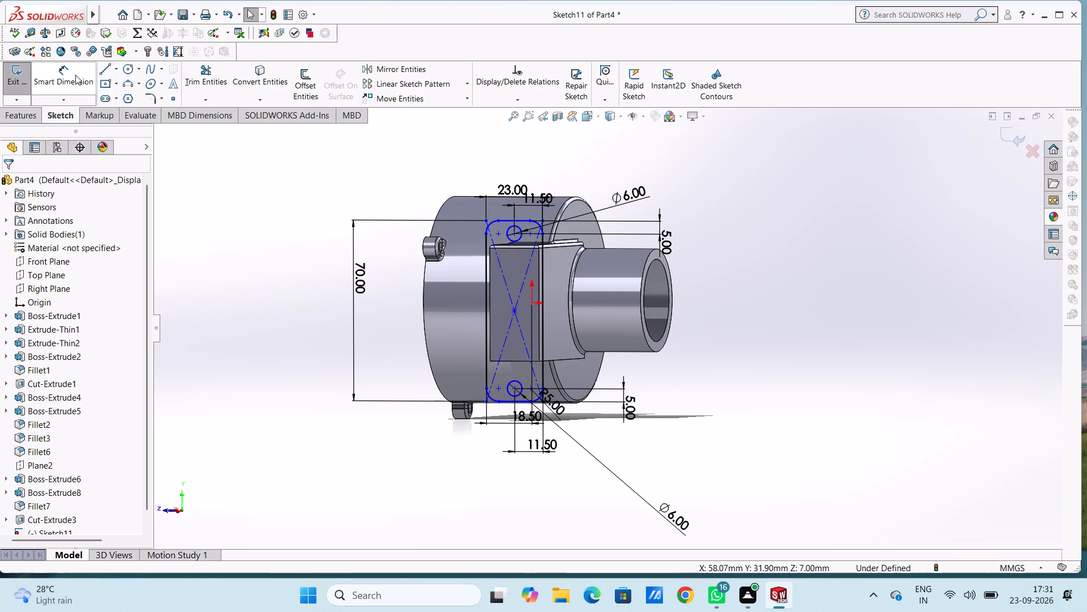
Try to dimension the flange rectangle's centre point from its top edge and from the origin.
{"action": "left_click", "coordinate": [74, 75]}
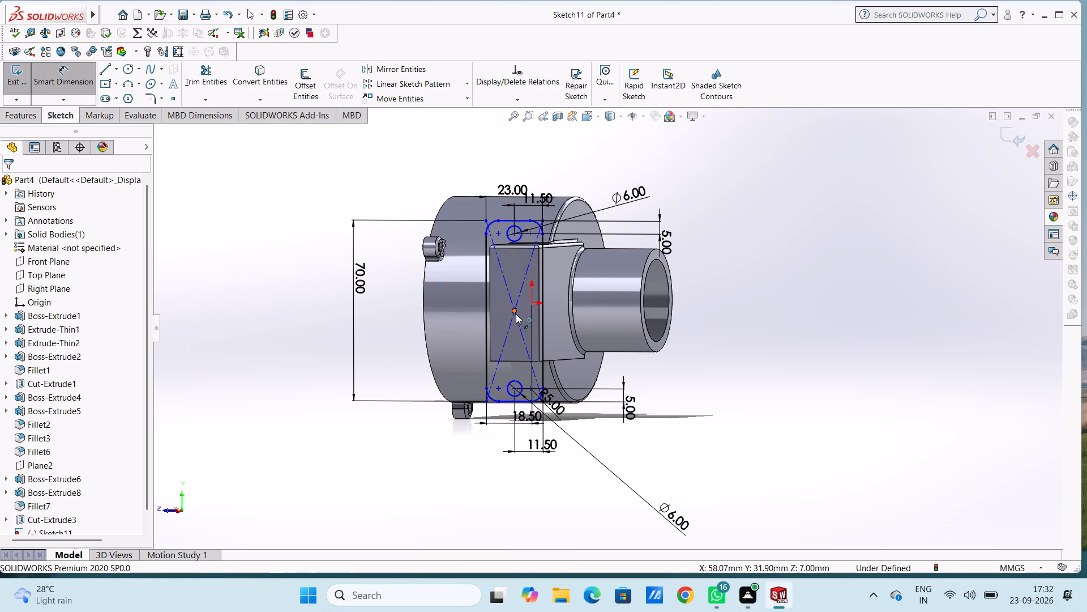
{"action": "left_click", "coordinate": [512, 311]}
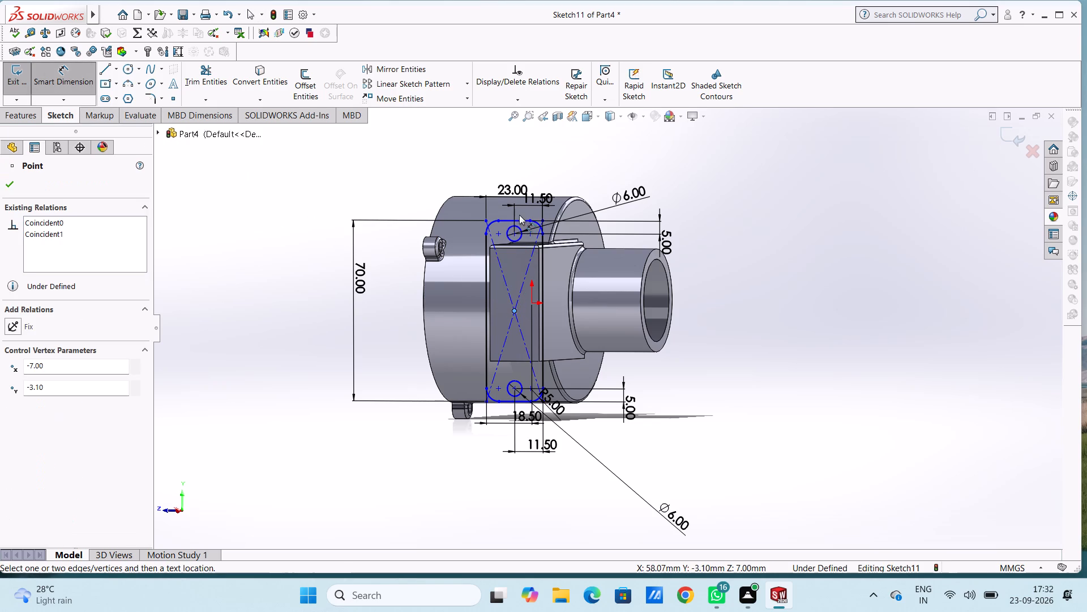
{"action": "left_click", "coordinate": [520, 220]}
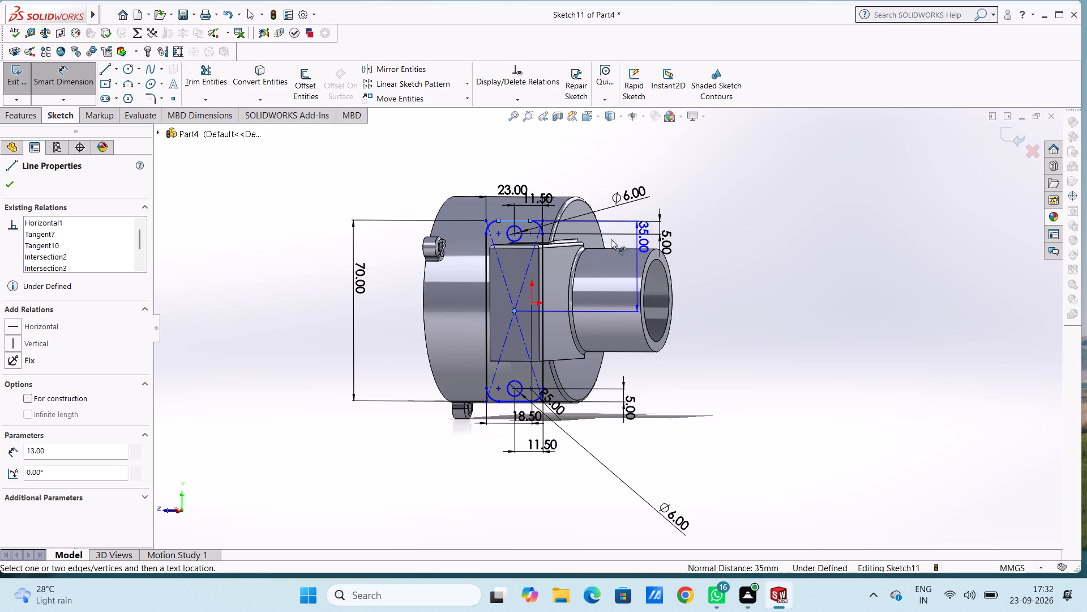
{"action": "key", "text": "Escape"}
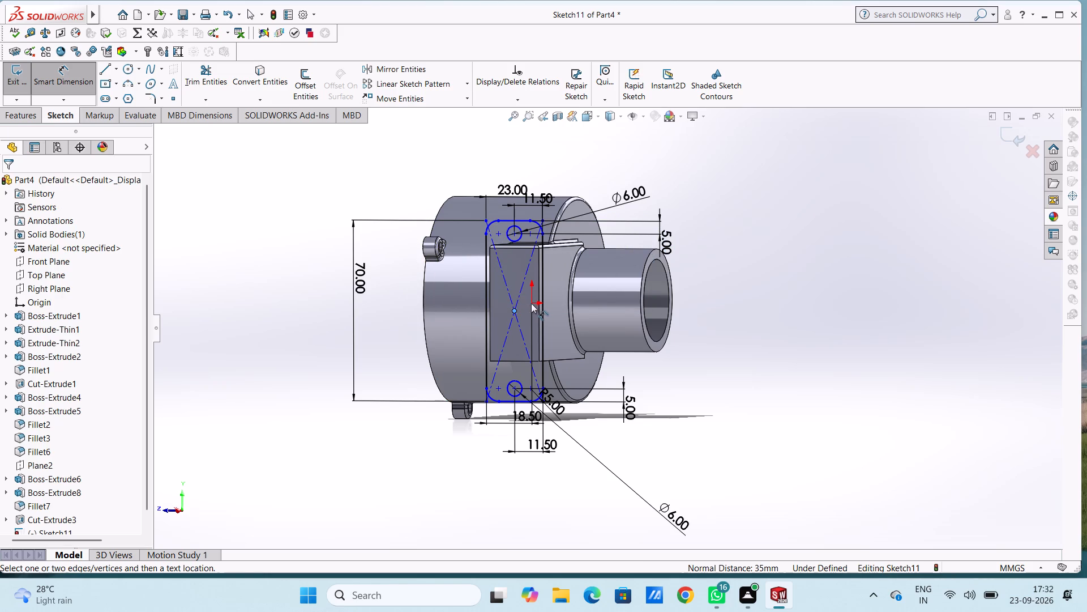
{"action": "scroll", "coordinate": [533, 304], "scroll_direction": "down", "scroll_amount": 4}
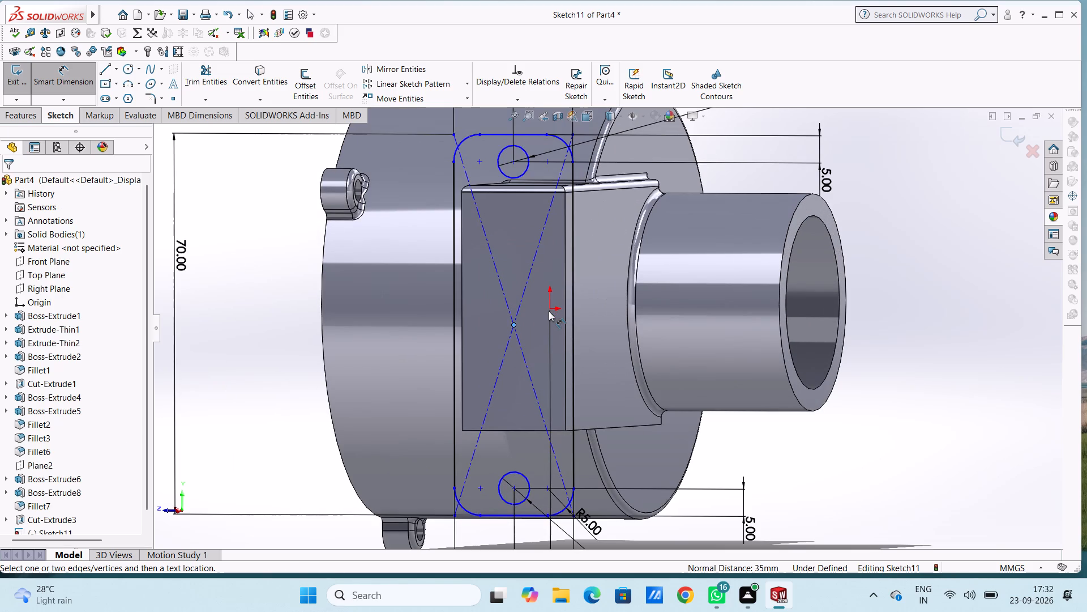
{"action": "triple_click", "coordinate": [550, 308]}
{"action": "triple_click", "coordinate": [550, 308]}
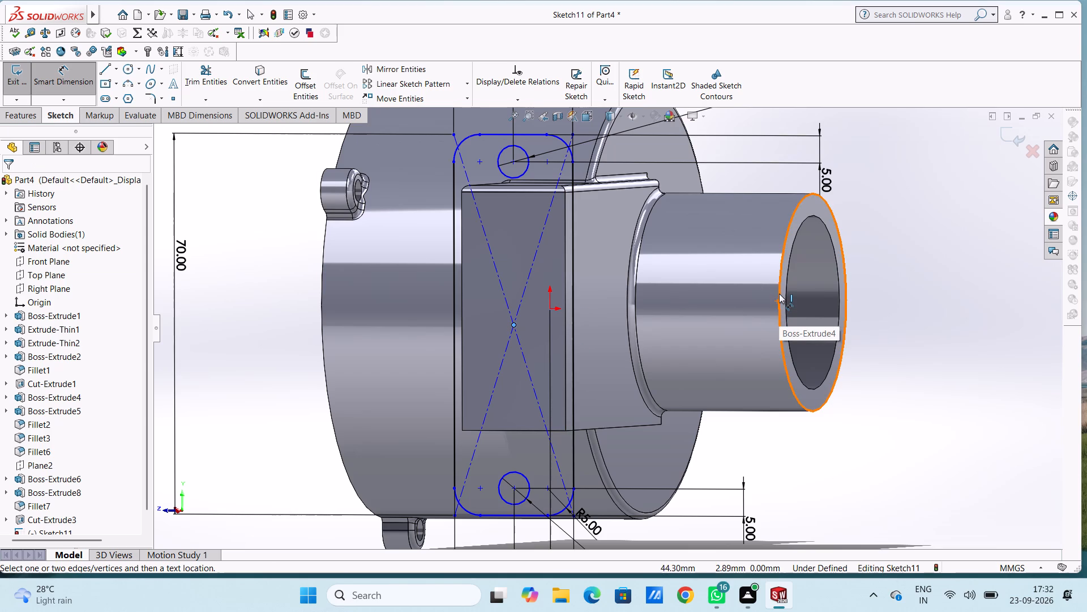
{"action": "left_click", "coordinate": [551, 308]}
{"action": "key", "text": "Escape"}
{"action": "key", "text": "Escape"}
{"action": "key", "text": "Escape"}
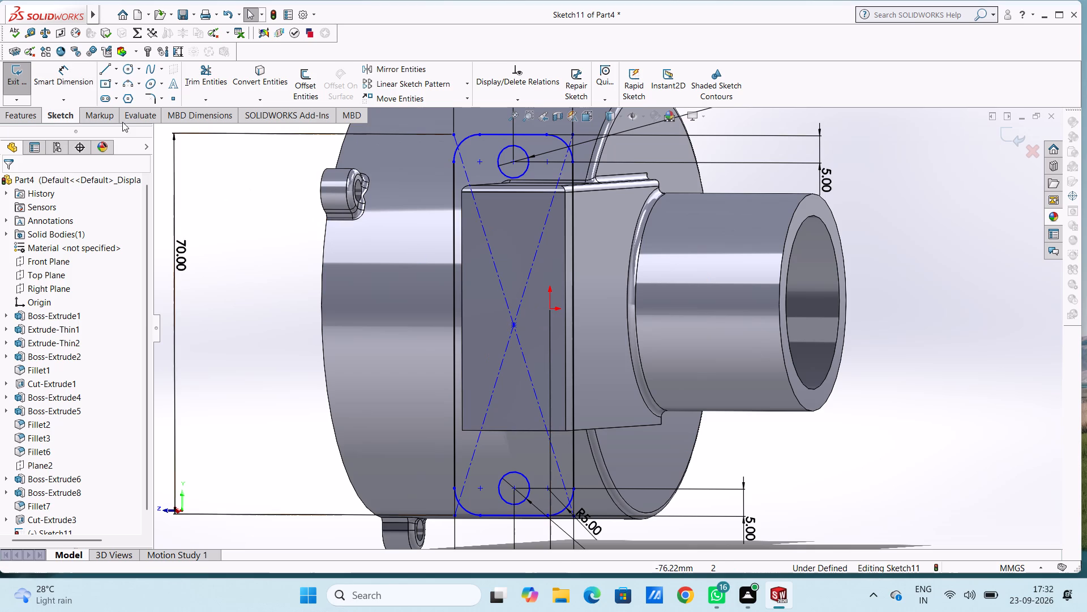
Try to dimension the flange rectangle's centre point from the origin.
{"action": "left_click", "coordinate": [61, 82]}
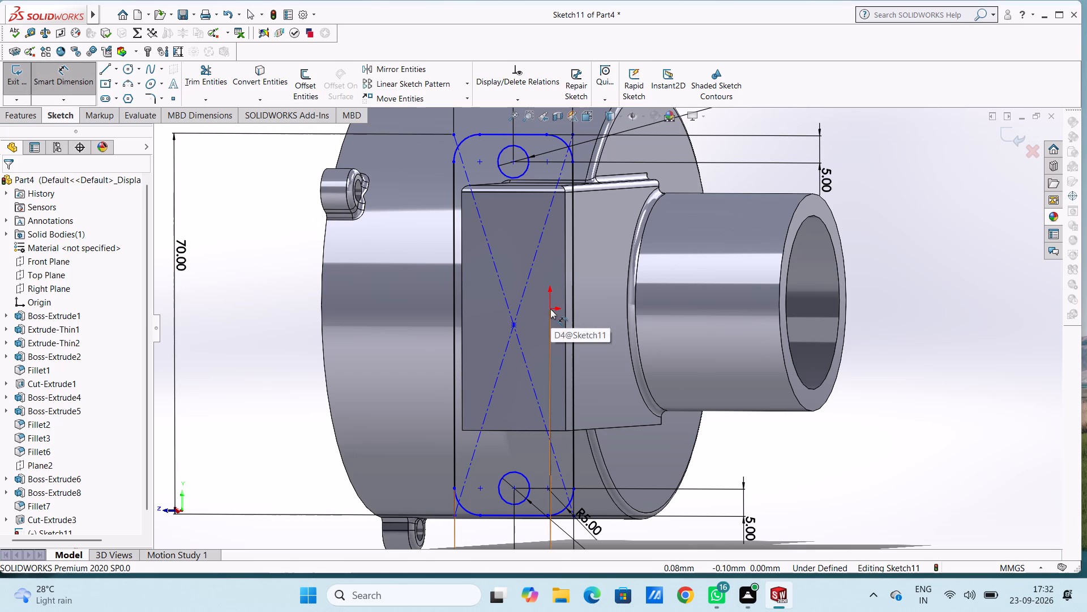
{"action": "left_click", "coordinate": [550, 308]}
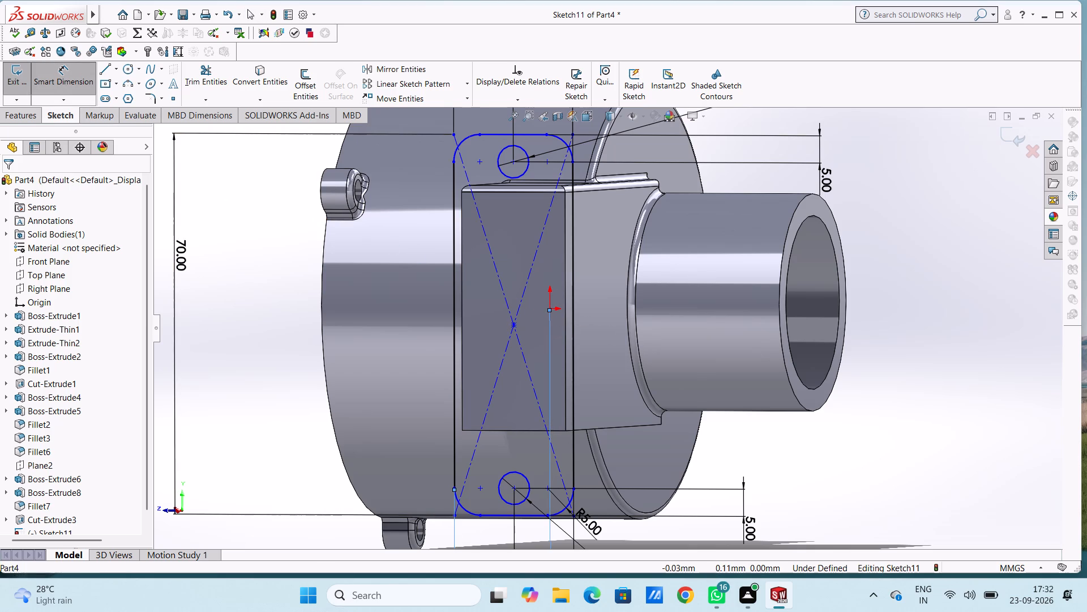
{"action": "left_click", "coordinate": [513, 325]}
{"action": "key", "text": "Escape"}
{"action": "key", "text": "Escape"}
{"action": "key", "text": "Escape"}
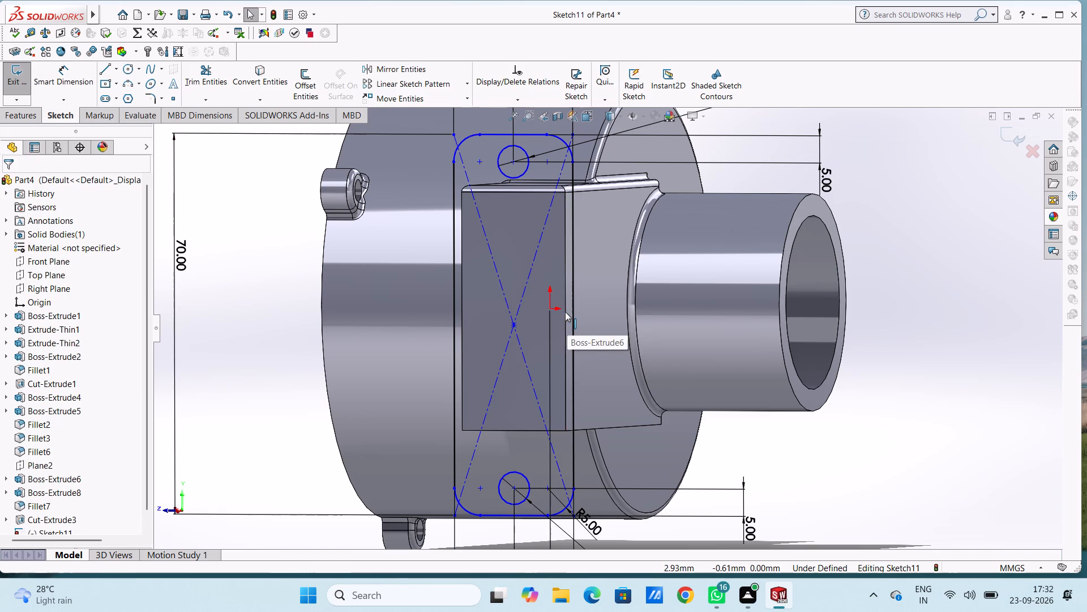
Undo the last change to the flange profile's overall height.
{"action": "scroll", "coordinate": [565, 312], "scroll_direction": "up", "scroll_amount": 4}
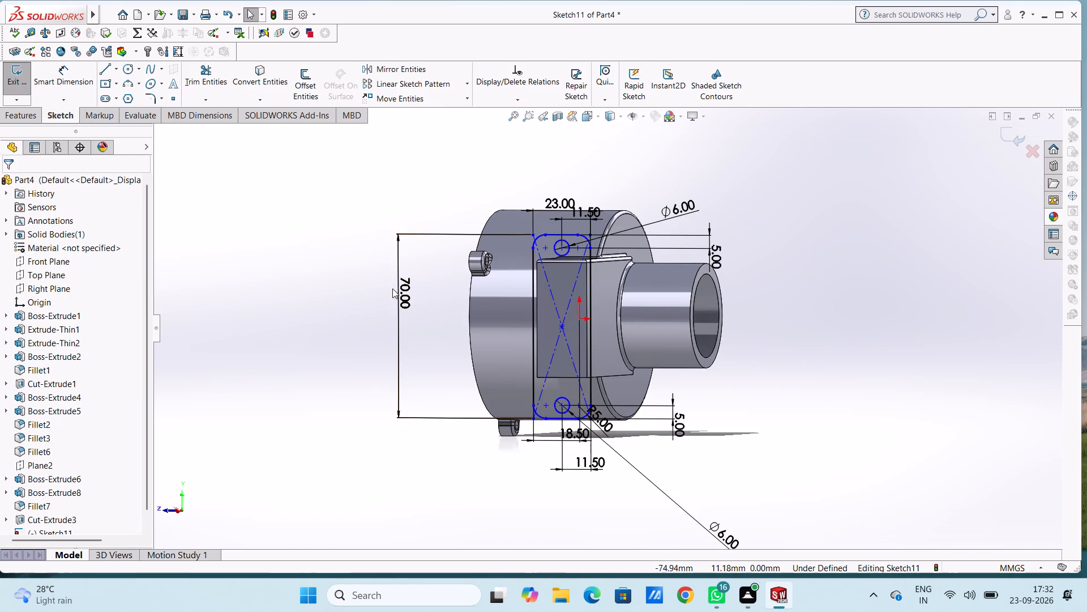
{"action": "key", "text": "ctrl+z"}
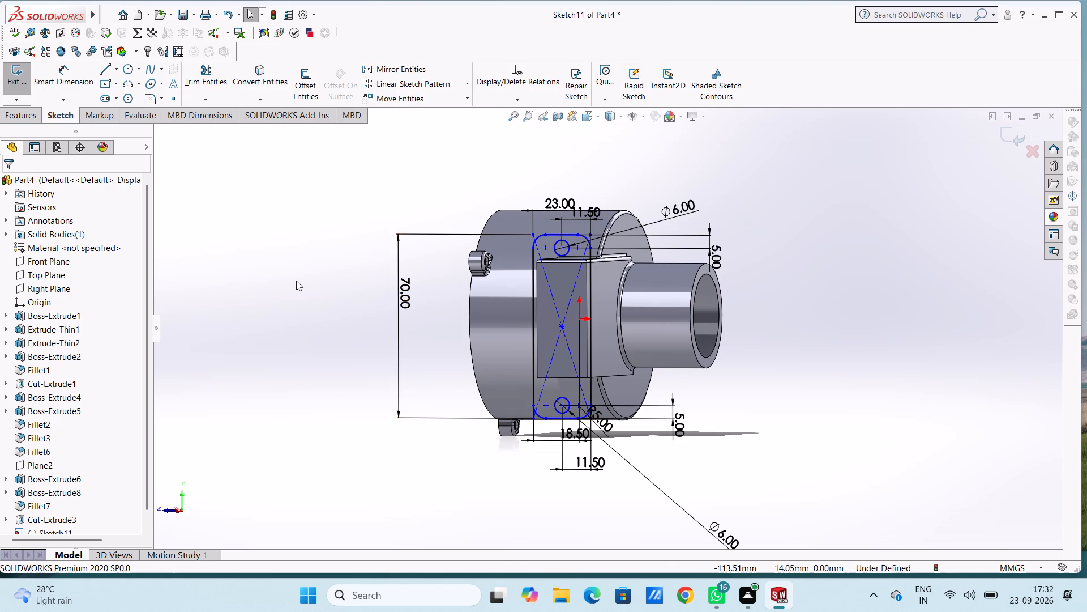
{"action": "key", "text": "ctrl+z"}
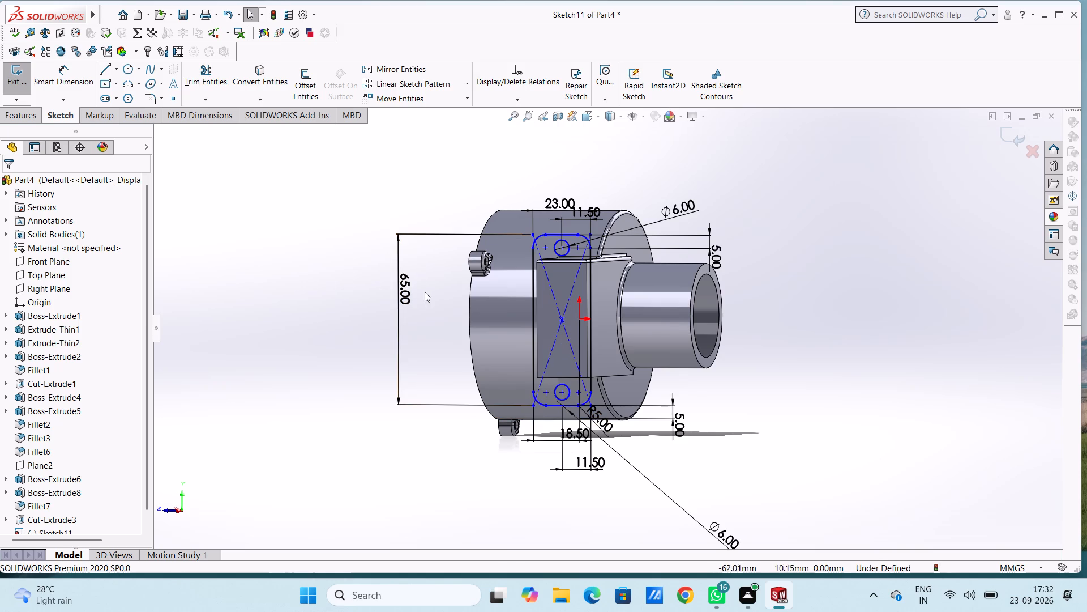
Dimension the flange profile's top edge from the origin and set the vertical distance to 35 mm.
{"action": "middle_click_drag", "start_coordinate": [416, 303], "coordinate": [438, 303]}
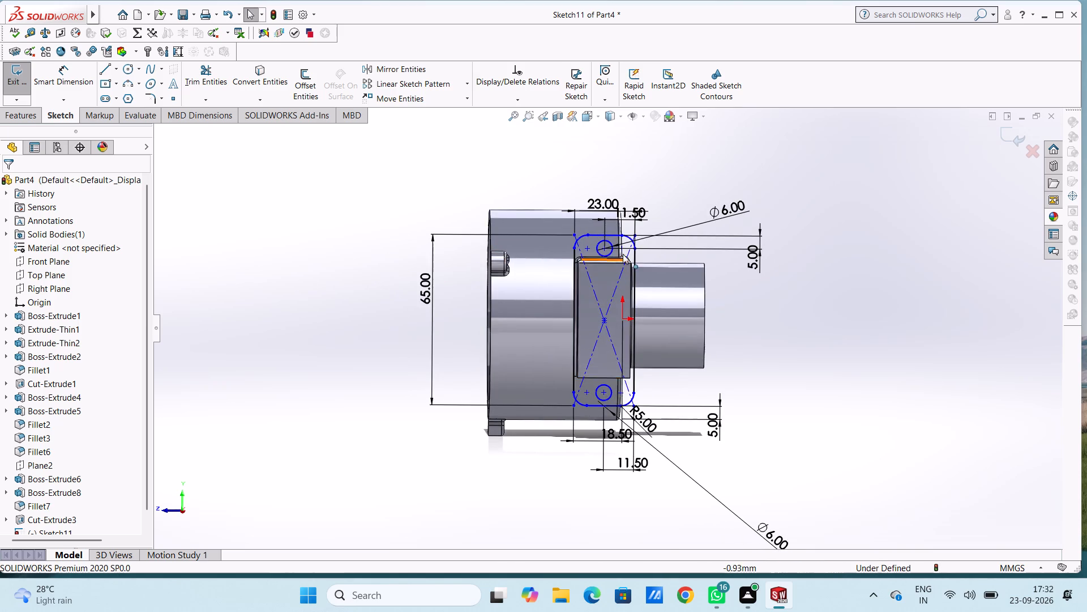
{"action": "scroll", "coordinate": [623, 254], "scroll_direction": "down", "scroll_amount": 2}
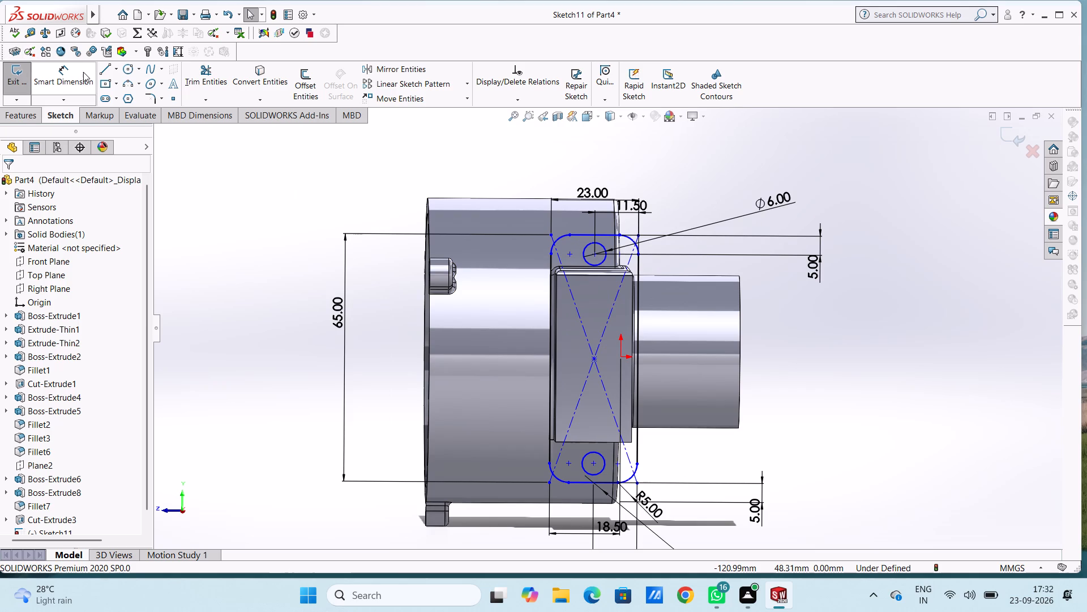
{"action": "left_click", "coordinate": [83, 76]}
{"action": "left_click", "coordinate": [602, 235]}
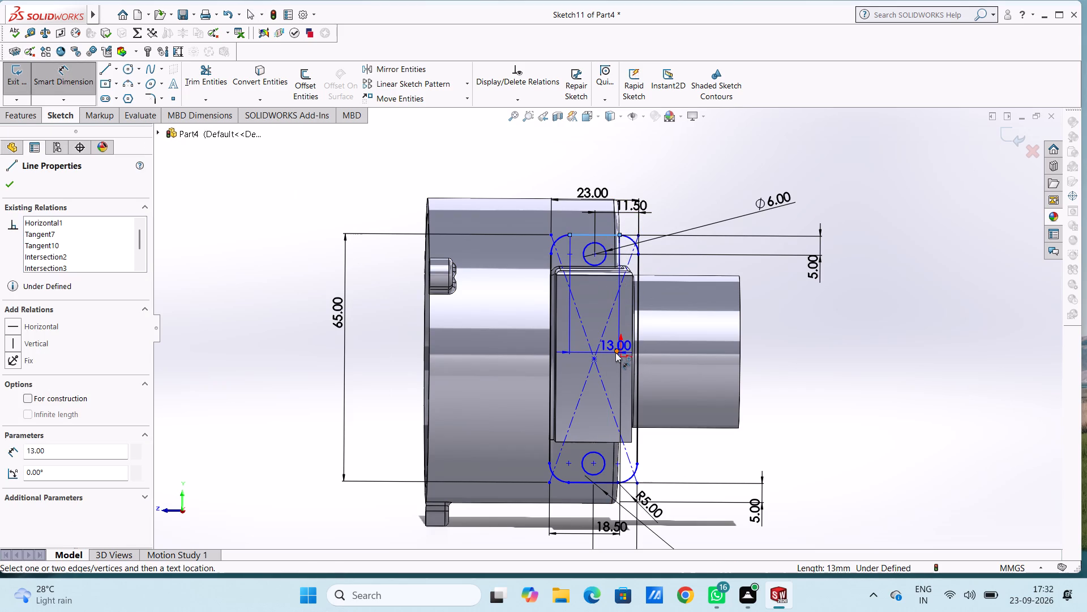
{"action": "scroll", "coordinate": [626, 351], "scroll_direction": "down", "scroll_amount": 5}
{"action": "scroll", "coordinate": [628, 350], "scroll_direction": "up", "scroll_amount": 1}
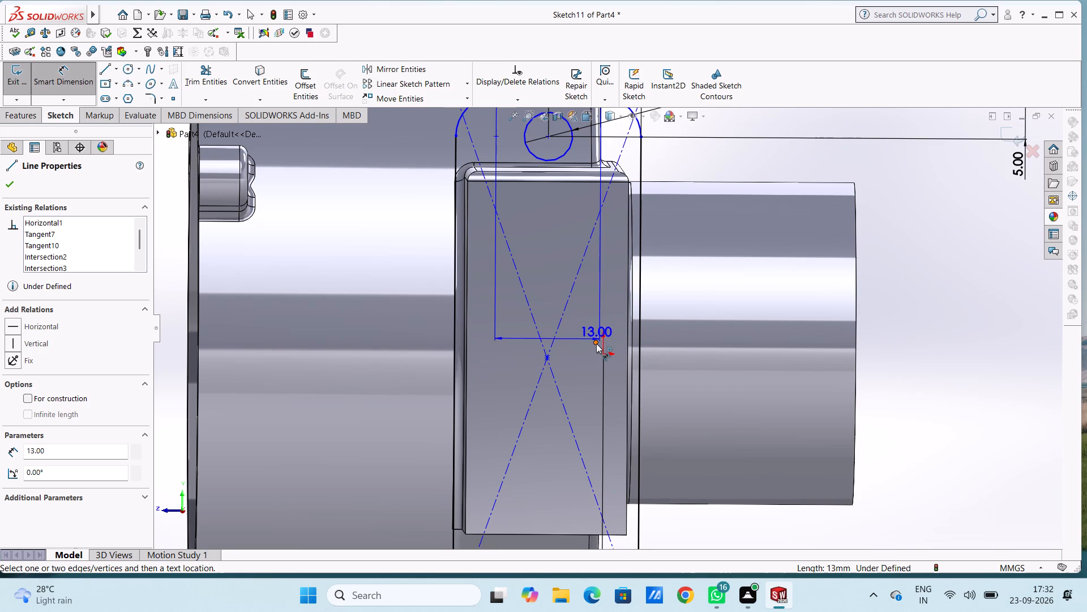
{"action": "left_click", "coordinate": [595, 343]}
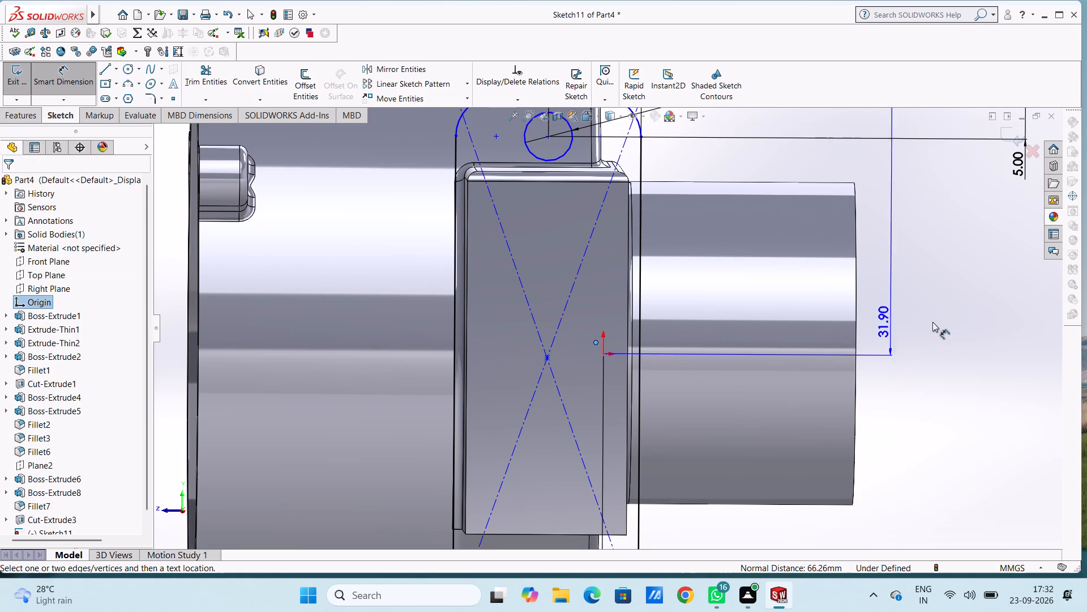
{"action": "scroll", "coordinate": [944, 323], "scroll_direction": "up", "scroll_amount": 4}
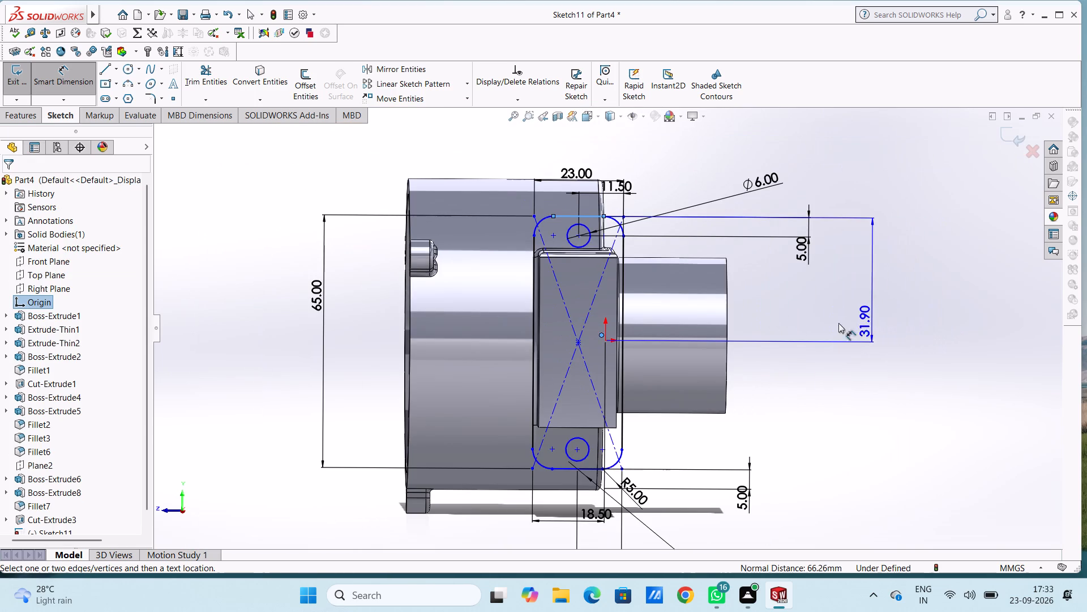
{"action": "left_click", "coordinate": [791, 317]}
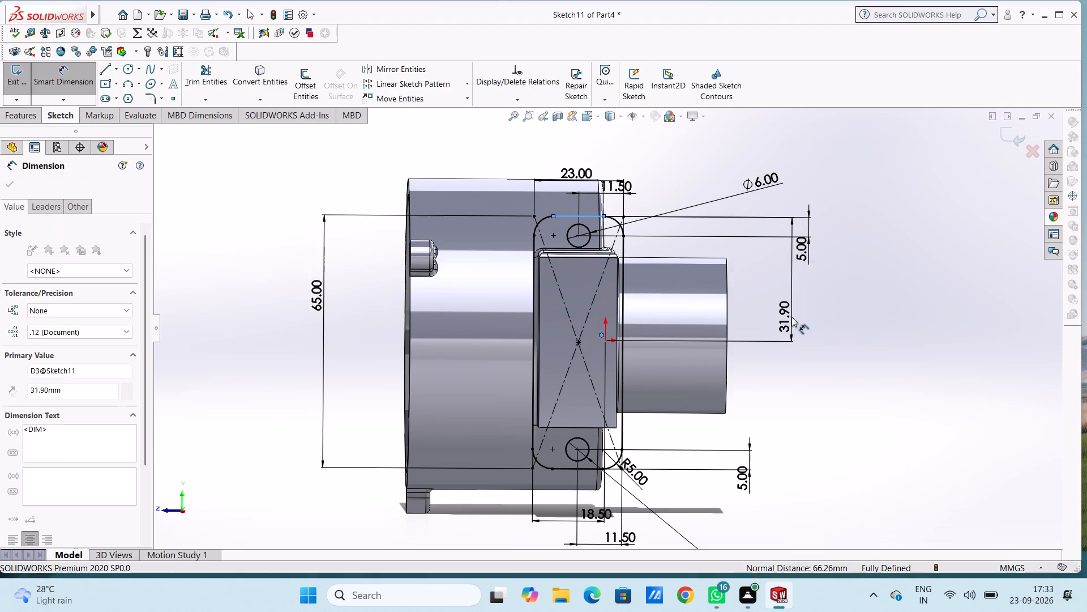
{"action": "key", "text": "7"}
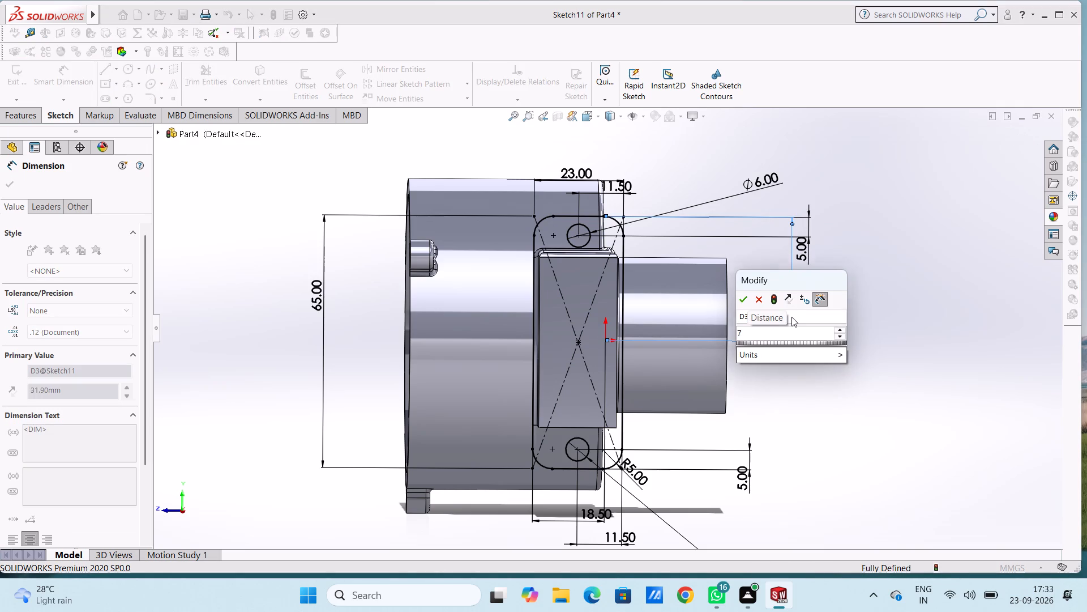
{"action": "key", "text": "BackSpace"}
{"action": "type", "text": "35"}
{"action": "key", "text": "Return"}
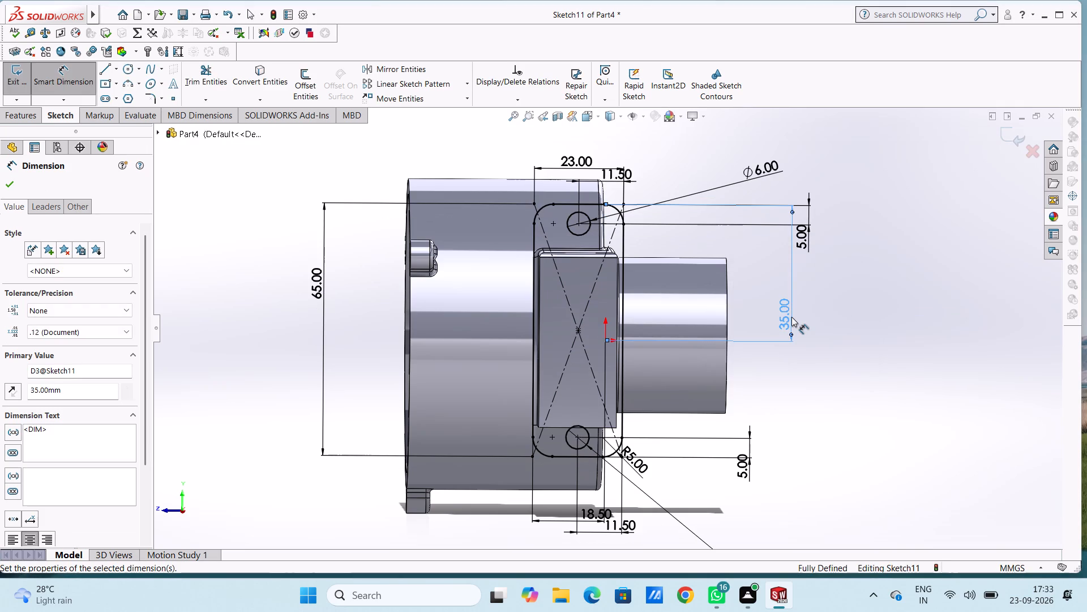
{"action": "left_click", "coordinate": [224, 214]}
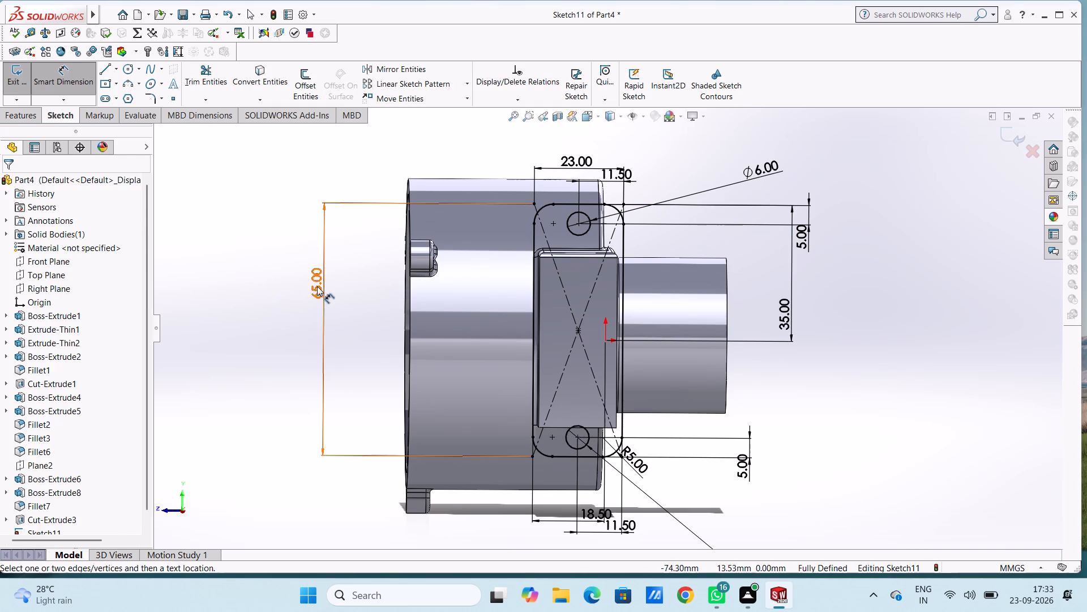
Set the flange profile's overall height to 70 mm.
{"action": "double_click", "coordinate": [317, 286]}
{"action": "type", "text": "70"}
{"action": "key", "text": "Return"}
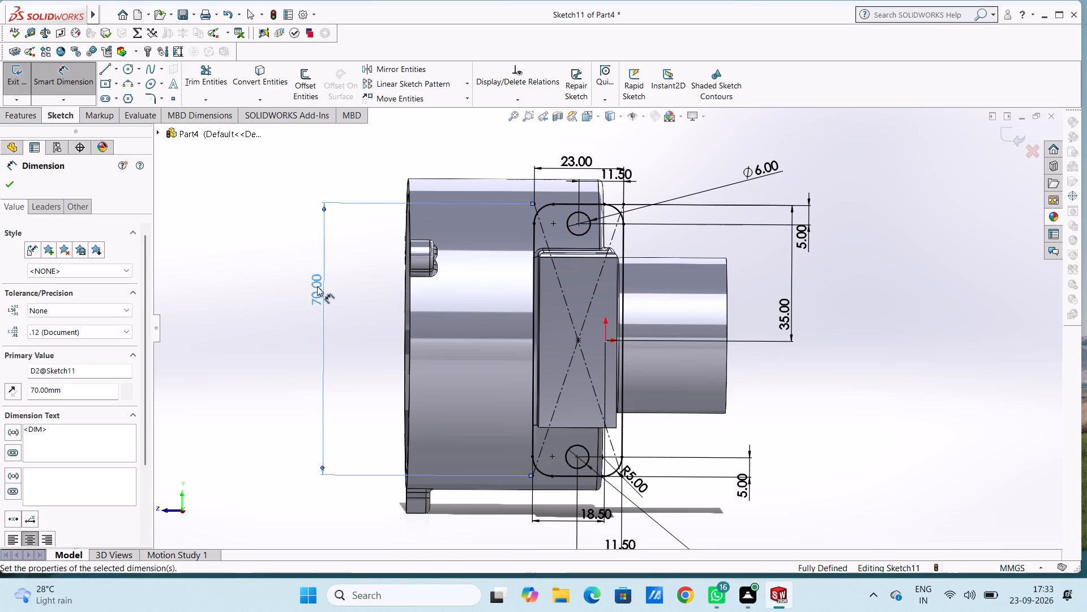
{"action": "left_click", "coordinate": [276, 246]}
Extrude the two-hole flange profile 6 mm outward from the side block's end, merged with the body.
{"action": "middle_click_drag", "start_coordinate": [275, 249], "coordinate": [298, 262]}
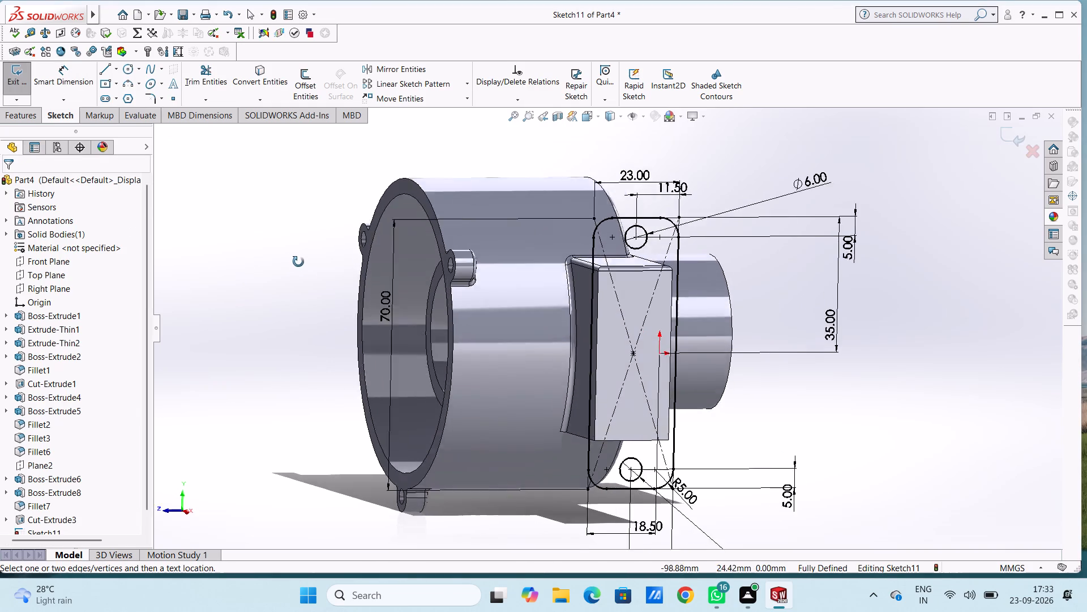
{"action": "middle_click_drag", "start_coordinate": [298, 262], "coordinate": [303, 264]}
{"action": "left_click", "coordinate": [11, 114]}
{"action": "left_click", "coordinate": [20, 80]}
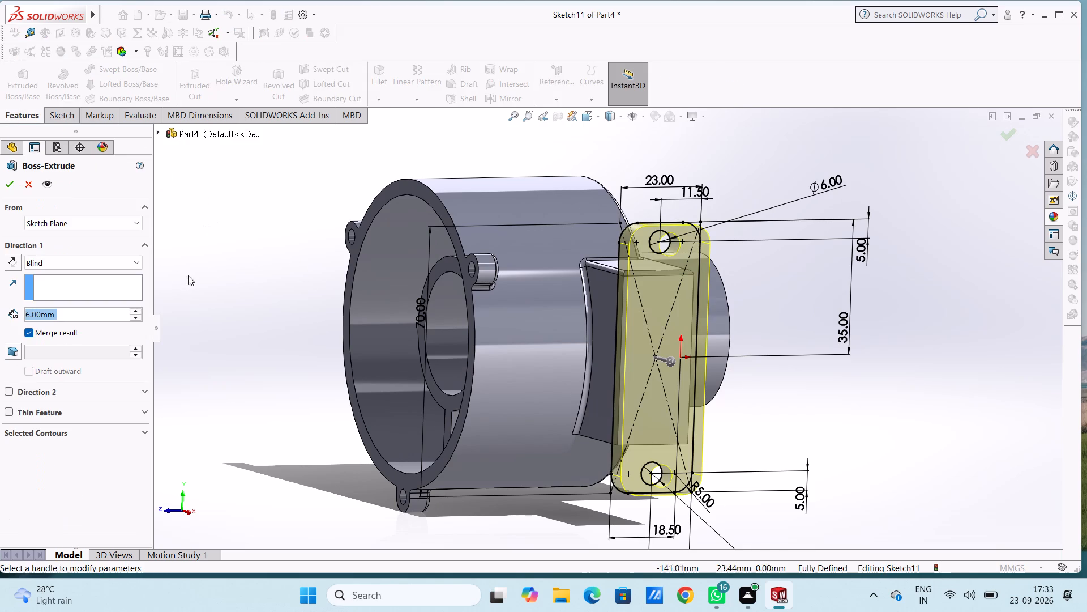
{"action": "left_click", "coordinate": [10, 187]}
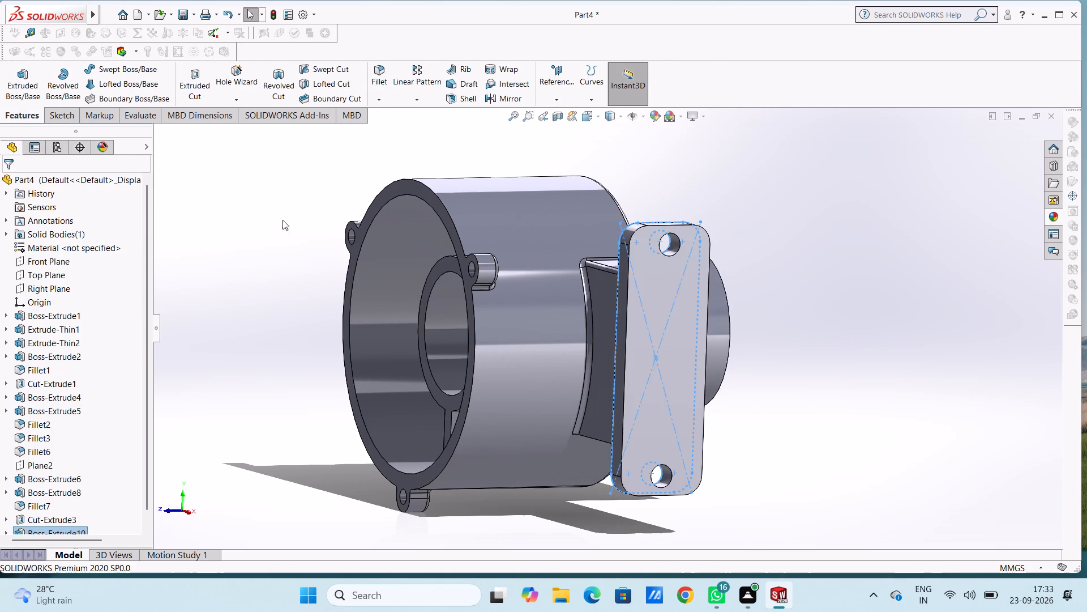
{"action": "left_click", "coordinate": [274, 216]}
Create a reference plane offset 50 mm upward from the Top Plane.
{"action": "key", "text": "ctrl+7"}
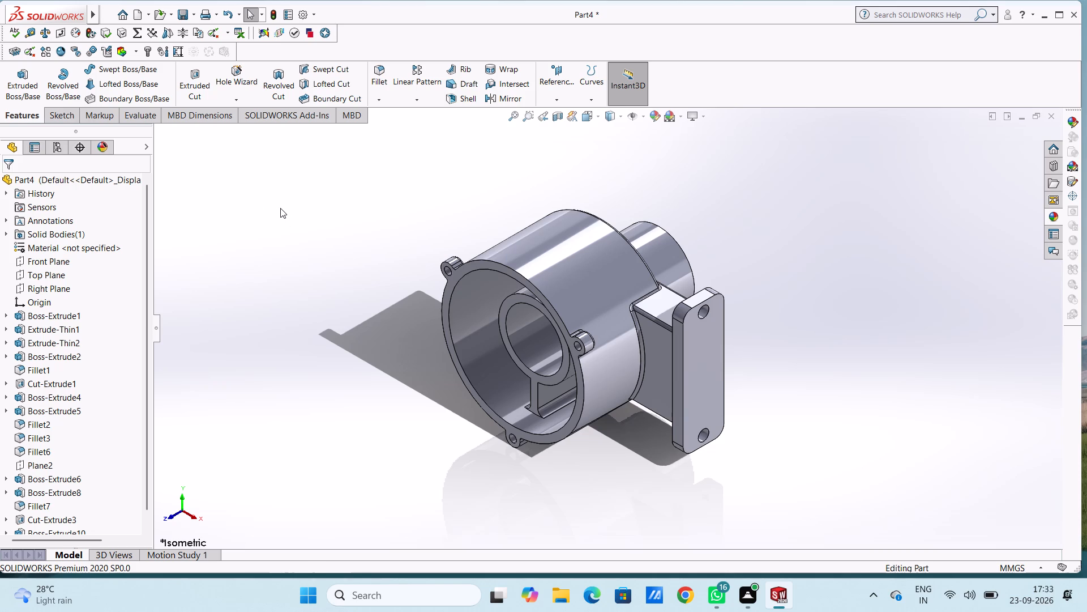
{"action": "key", "text": "ctrl+5"}
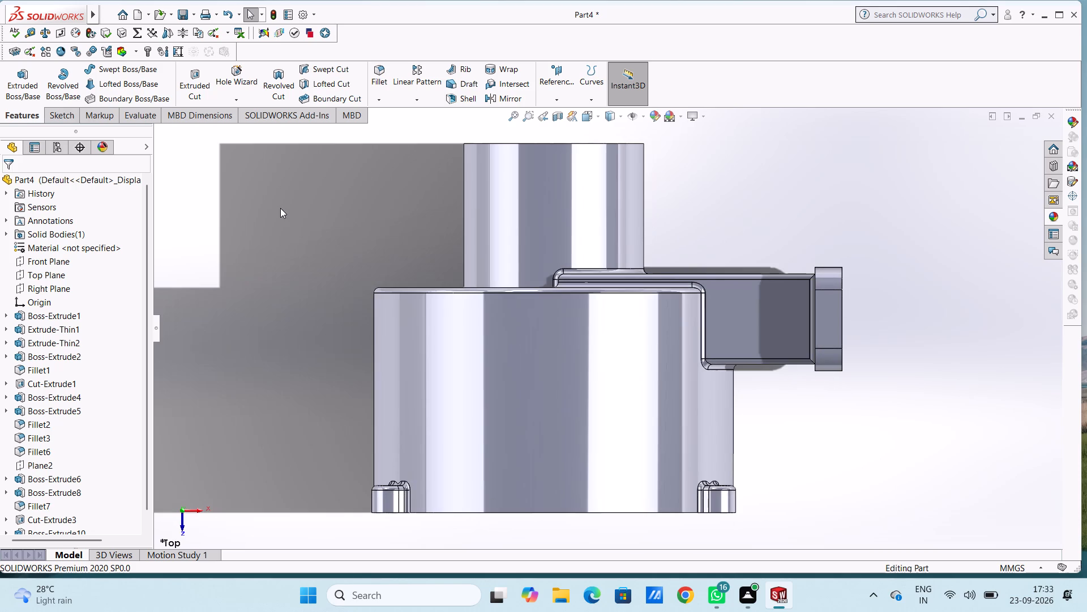
{"action": "key", "text": "ctrl+1"}
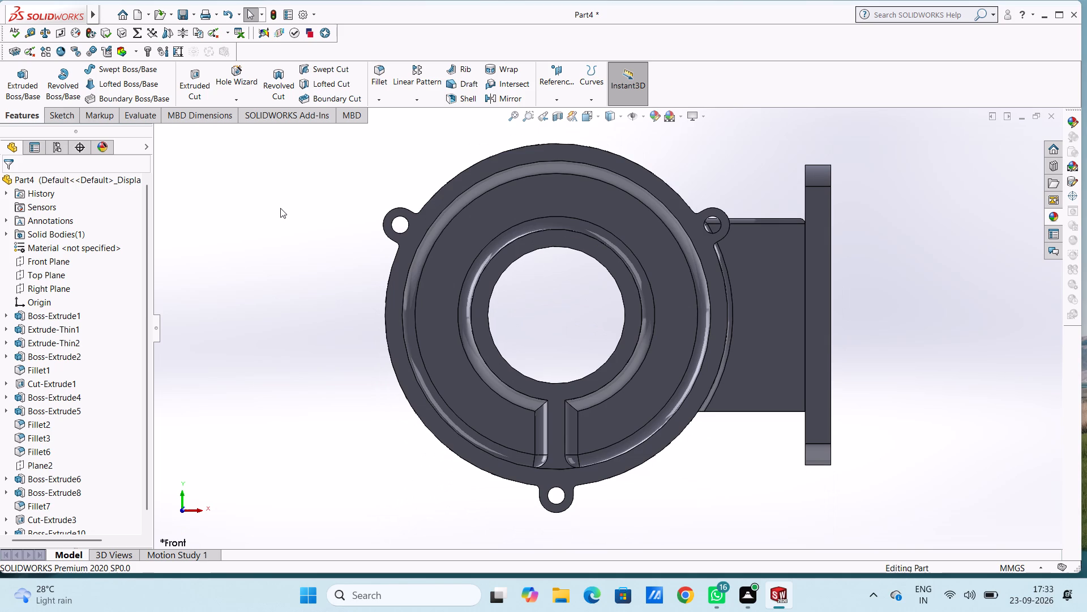
{"action": "scroll", "coordinate": [280, 208], "scroll_direction": "up", "scroll_amount": 2}
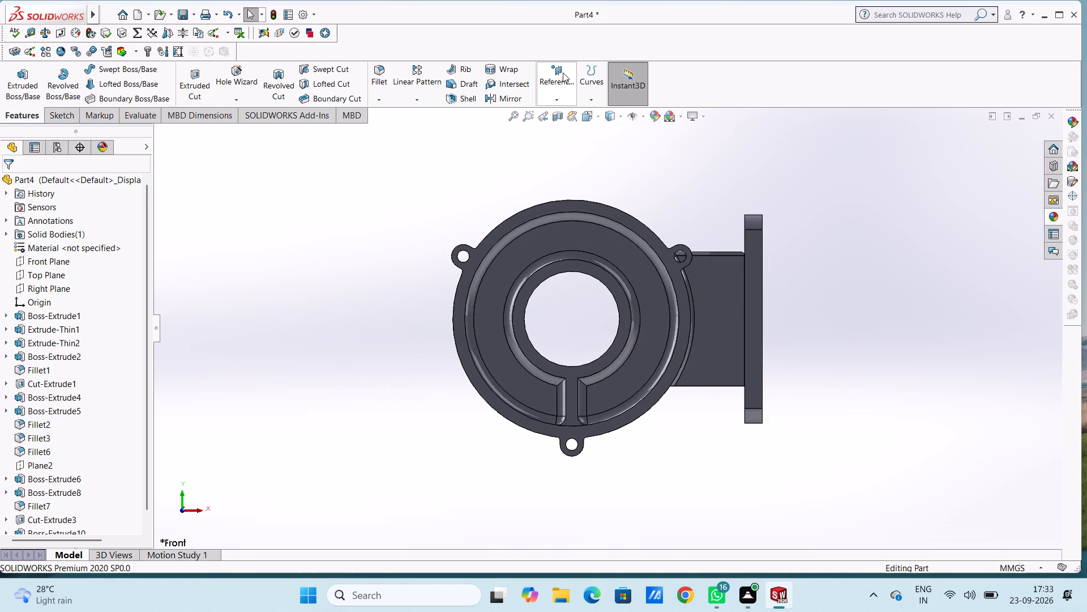
{"action": "left_click", "coordinate": [563, 73]}
{"action": "left_click", "coordinate": [554, 109]}
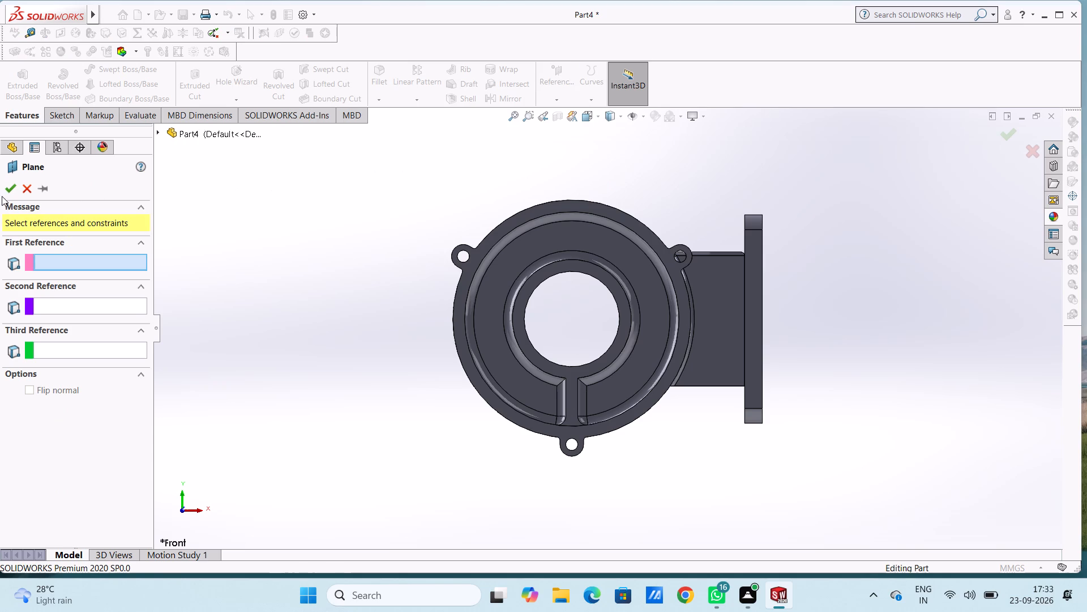
{"action": "left_click", "coordinate": [233, 135]}
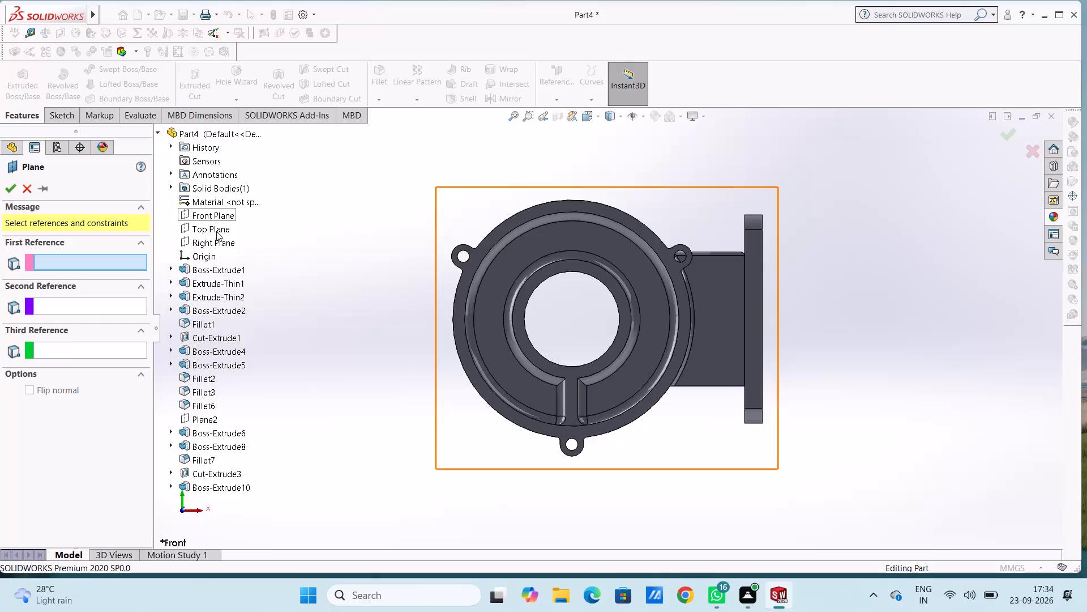
{"action": "left_click", "coordinate": [211, 228]}
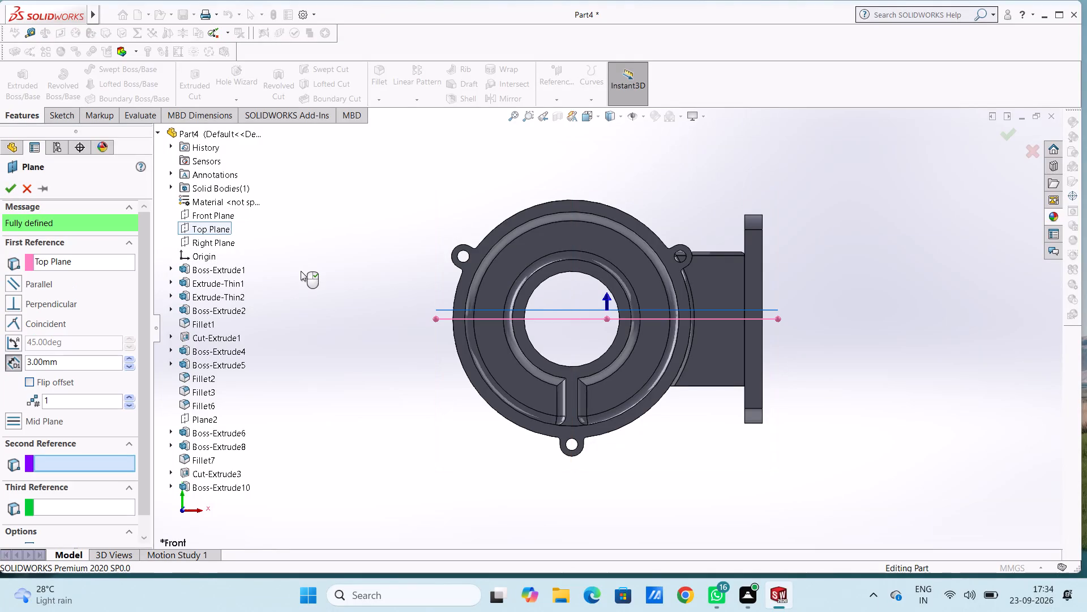
{"action": "scroll", "coordinate": [301, 271], "scroll_direction": "up", "scroll_amount": 2}
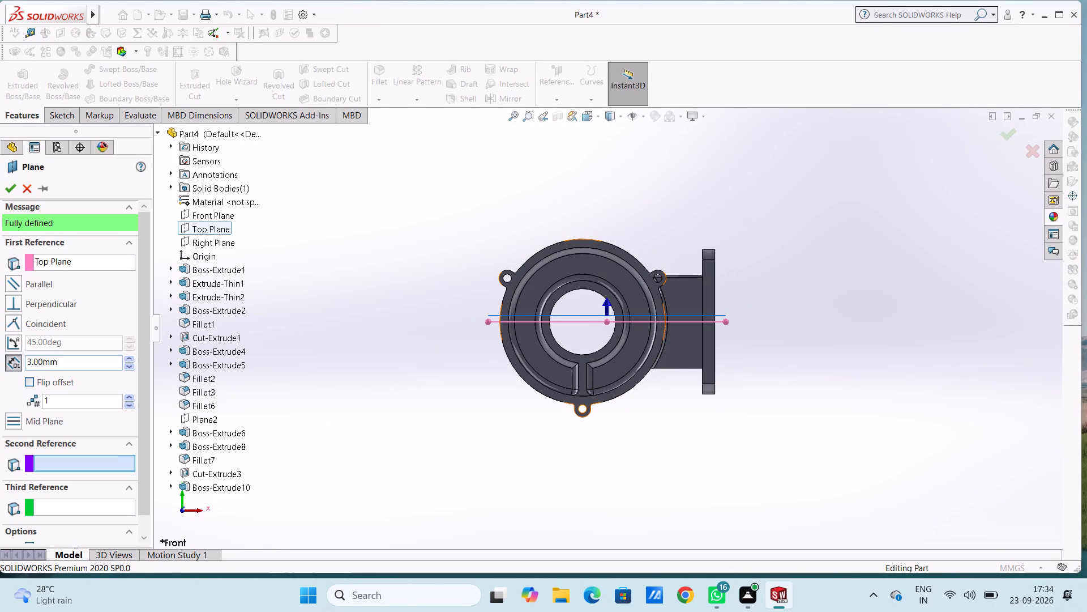
{"action": "double_click", "coordinate": [71, 363]}
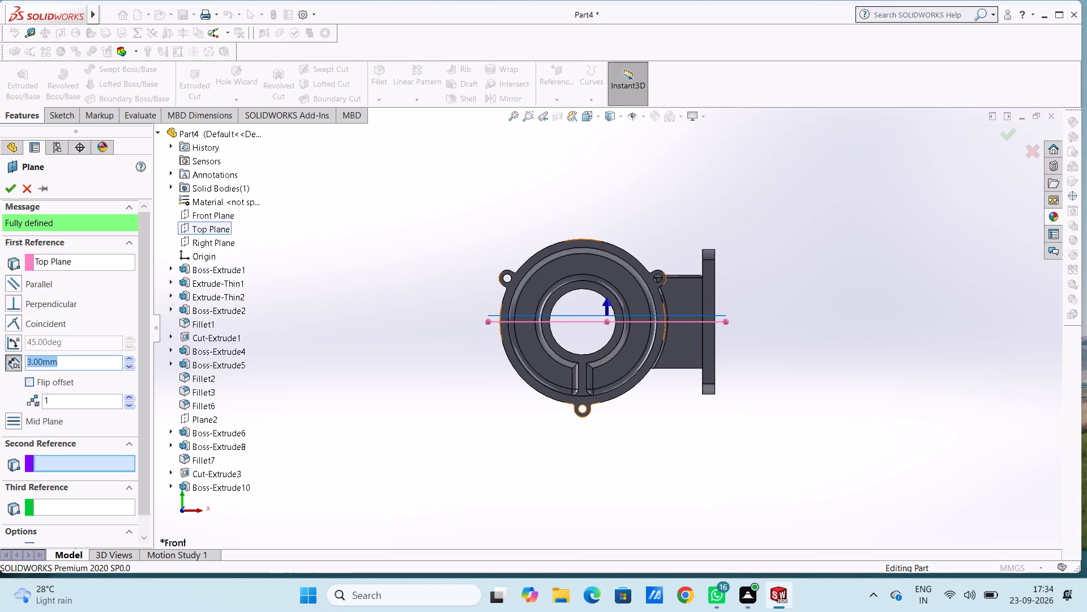
{"action": "type", "text": "50"}
{"action": "key", "text": "Return"}
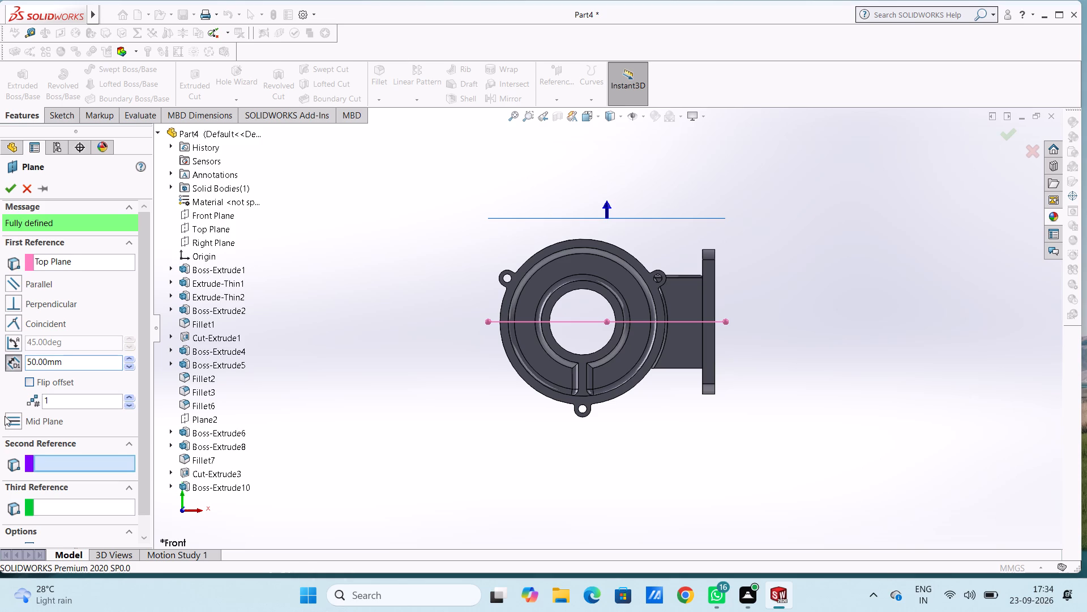
{"action": "left_click", "coordinate": [8, 186]}
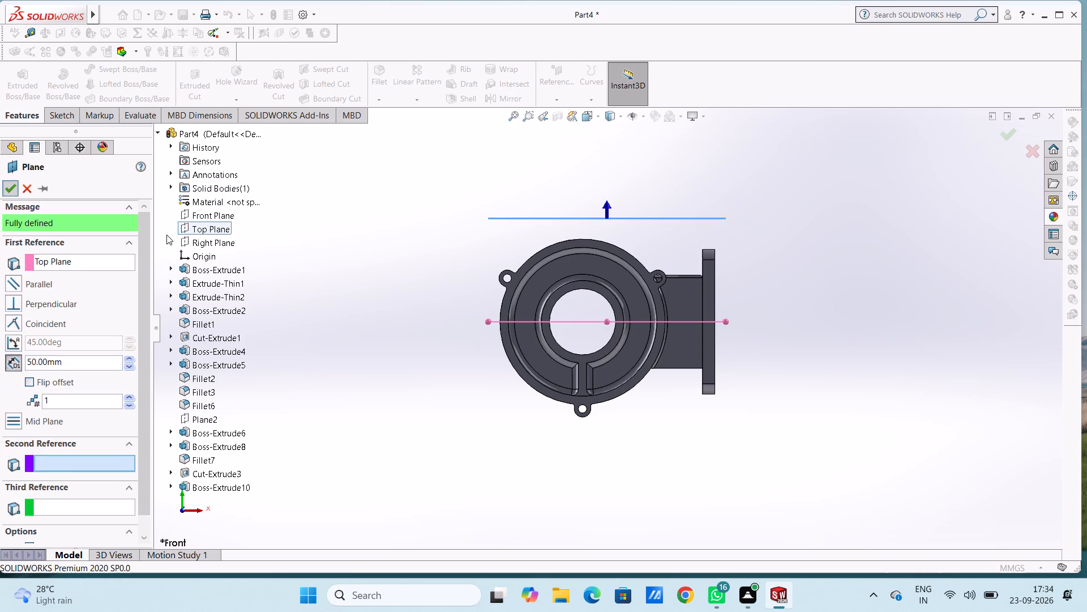
{"action": "left_click", "coordinate": [423, 226]}
On the 50 mm offset plane, sketch concentric circles of 5 mm and 3 mm radius, centred about 22 mm horizontally and 26 mm vertically from the origin.
{"action": "key", "text": "ctrl+5"}
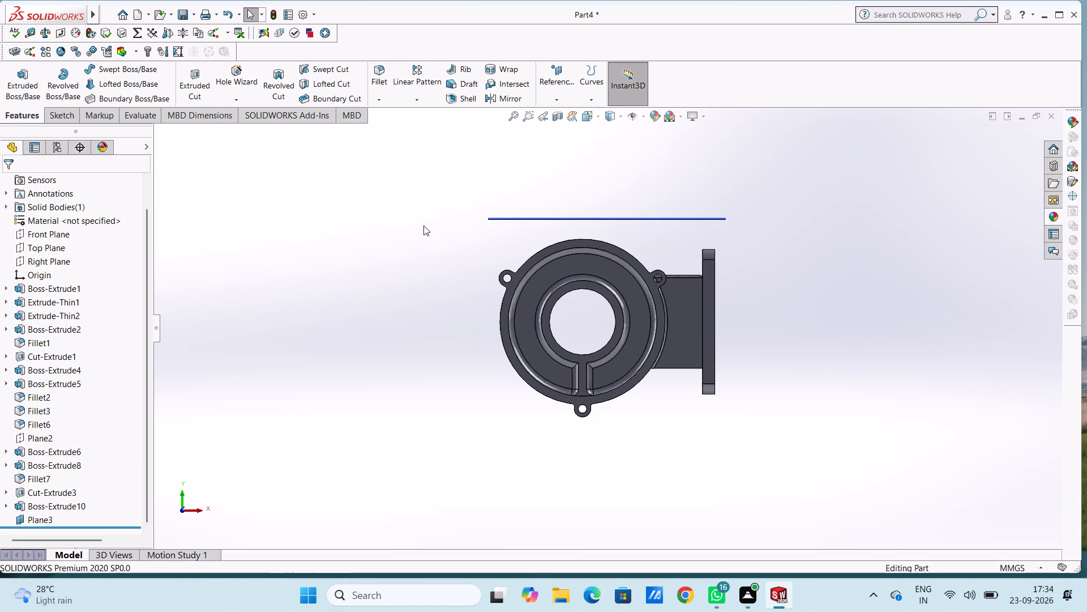
{"action": "left_click", "coordinate": [406, 229]}
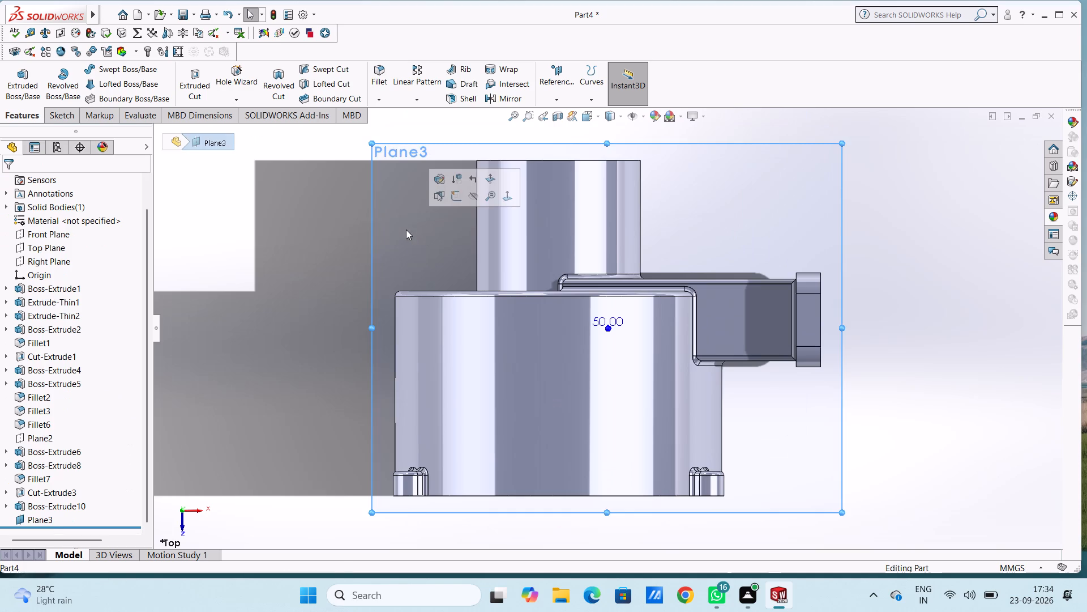
{"action": "left_click", "coordinate": [453, 194]}
{"action": "left_click", "coordinate": [303, 248]}
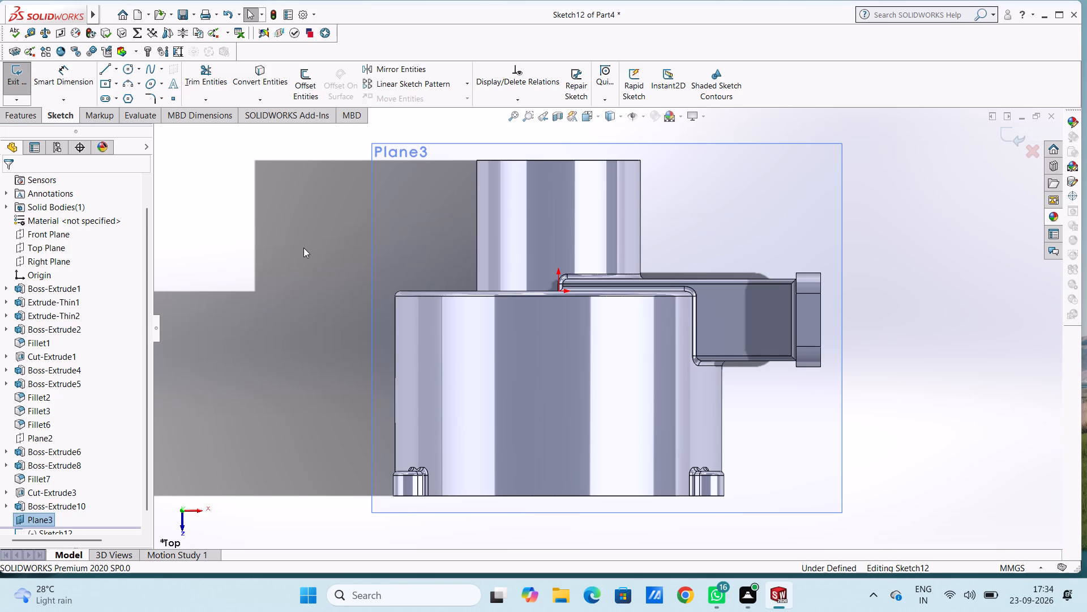
{"action": "left_click", "coordinate": [126, 70]}
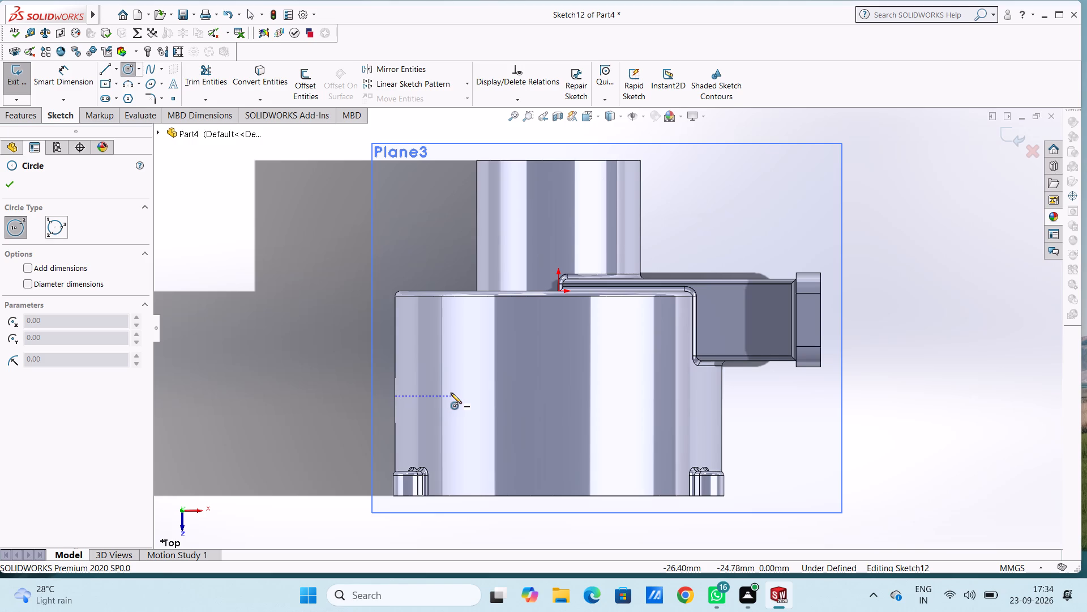
{"action": "left_click", "coordinate": [468, 397]}
{"action": "key", "text": "5"}
{"action": "key", "text": "Return"}
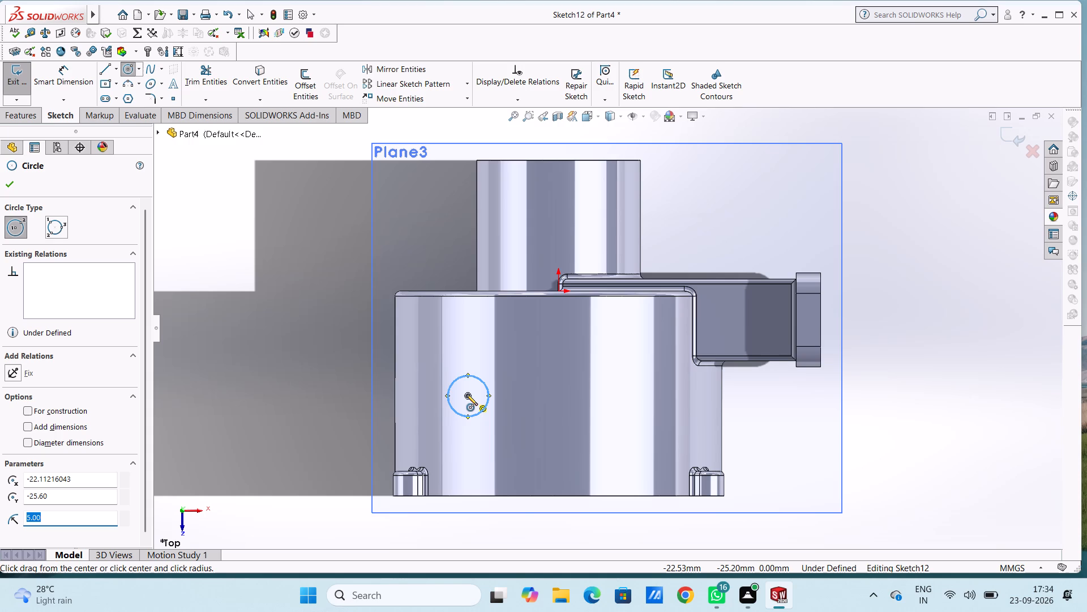
{"action": "left_click", "coordinate": [467, 394]}
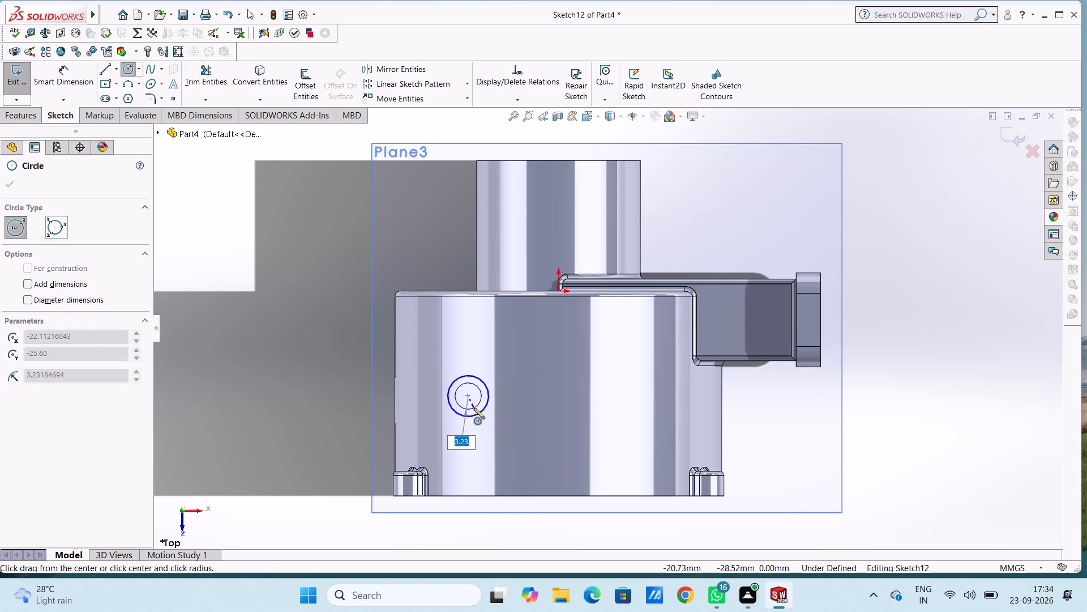
{"action": "key", "text": "3"}
{"action": "key", "text": "Return"}
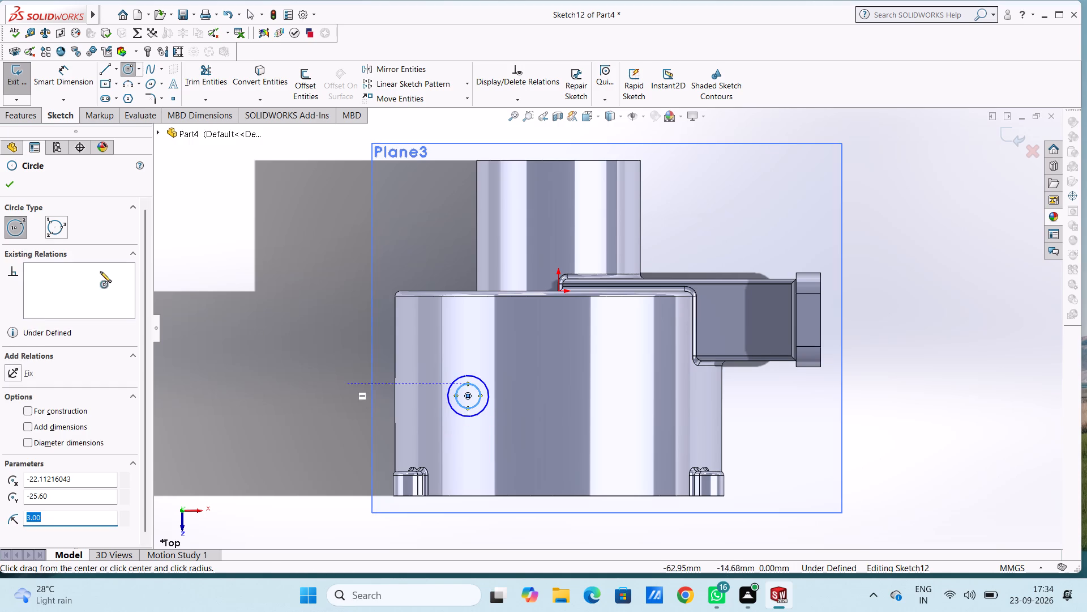
Dimension the outer circle's diameter at 10 mm.
{"action": "left_click", "coordinate": [61, 68]}
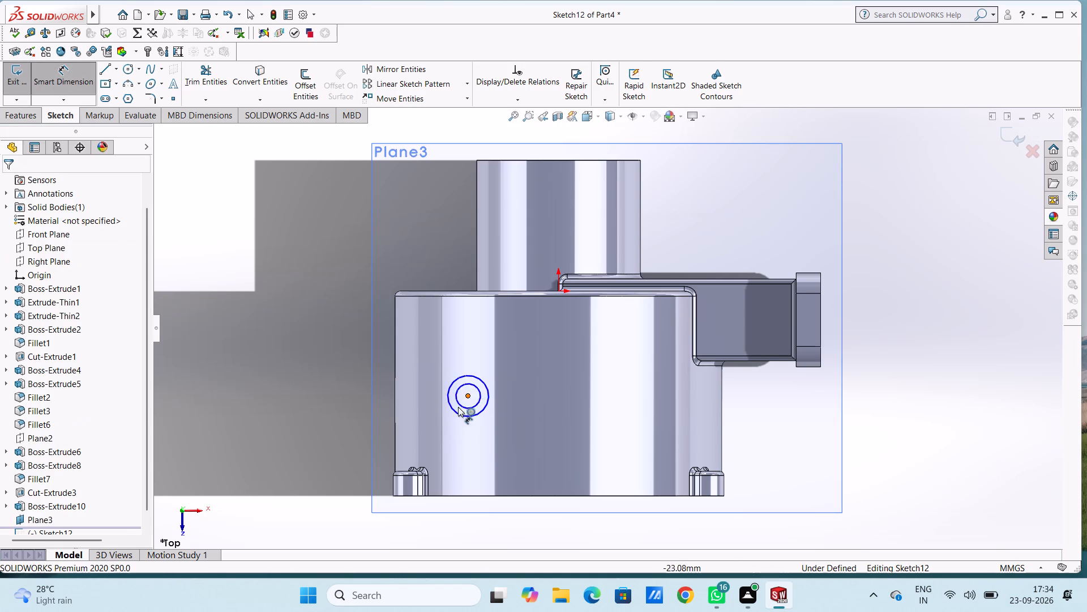
{"action": "left_click", "coordinate": [455, 411]}
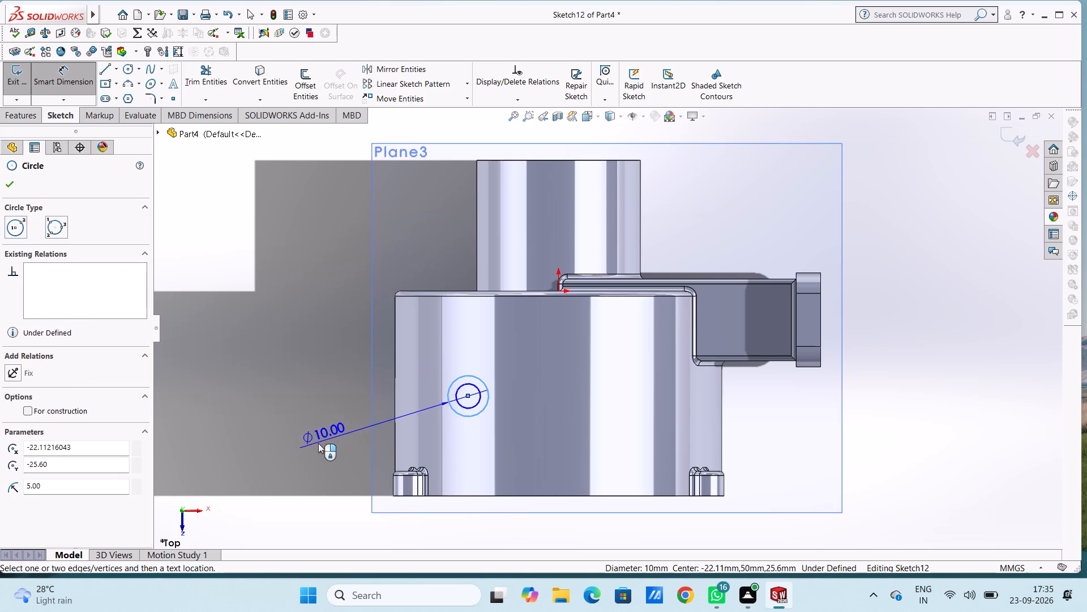
{"action": "left_click", "coordinate": [318, 443]}
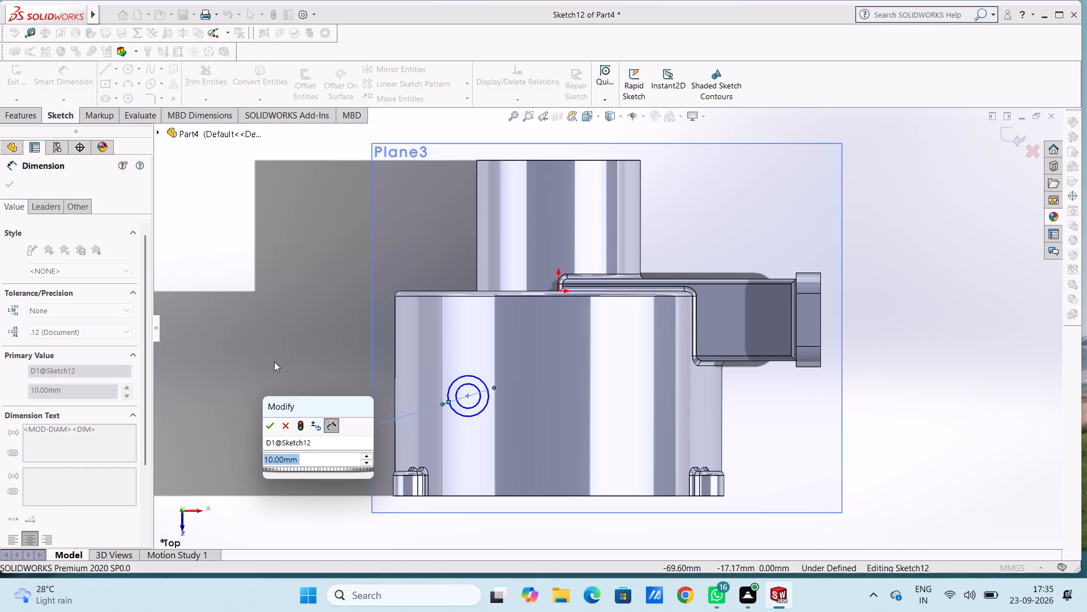
{"action": "key", "text": "8"}
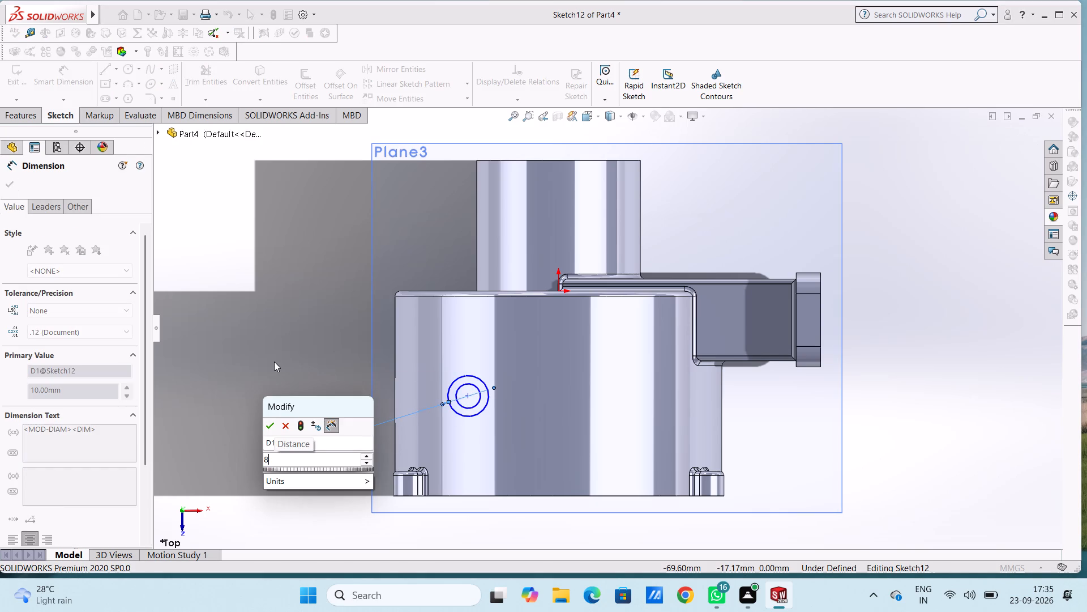
{"action": "key", "text": "BackSpace"}
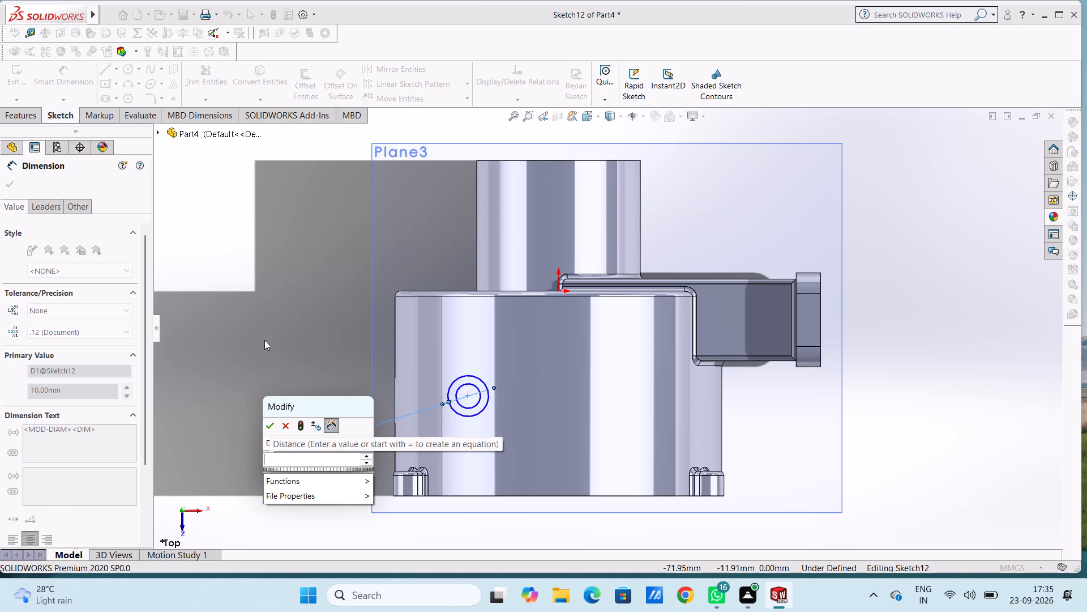
{"action": "type", "text": "10"}
{"action": "key", "text": "Return"}
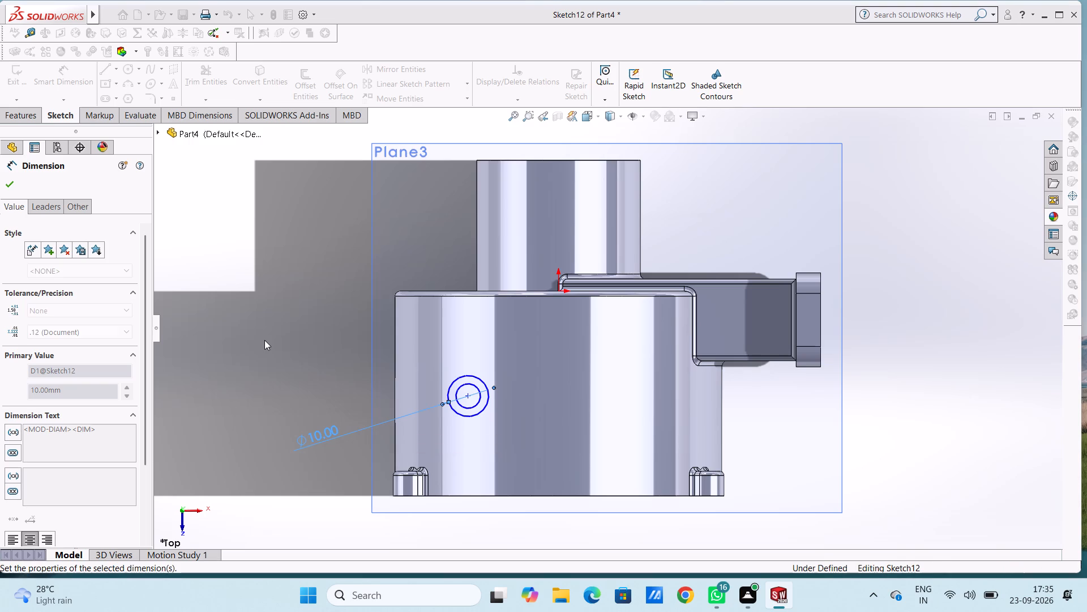
{"action": "left_click", "coordinate": [276, 335]}
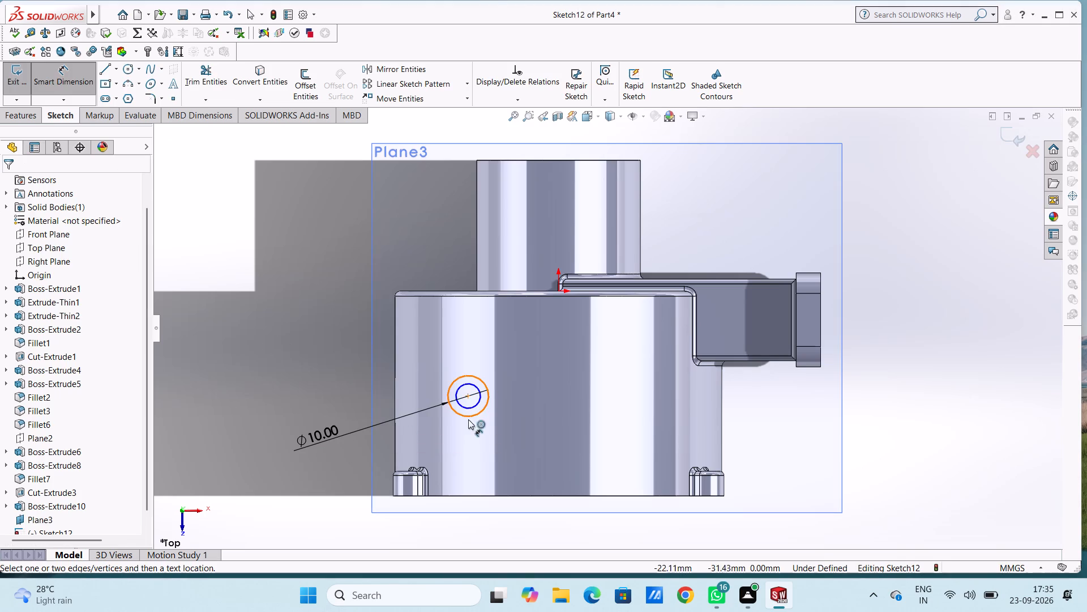
Dimension the inner concentric circle and set its diameter to 5 mm.
{"action": "left_click", "coordinate": [460, 389]}
{"action": "left_click", "coordinate": [304, 273]}
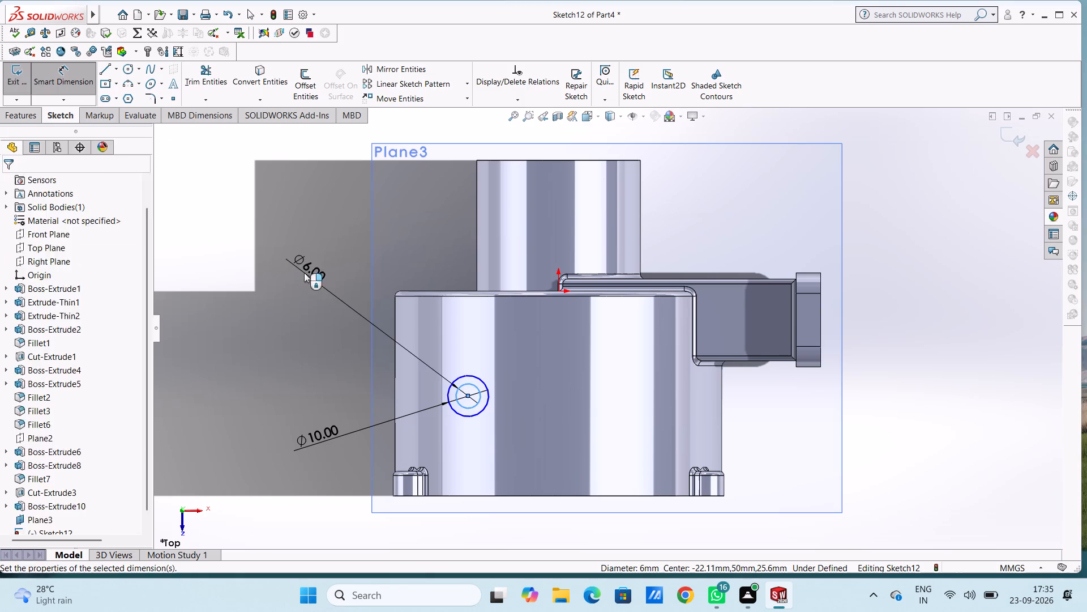
{"action": "key", "text": "5"}
{"action": "key", "text": "Return"}
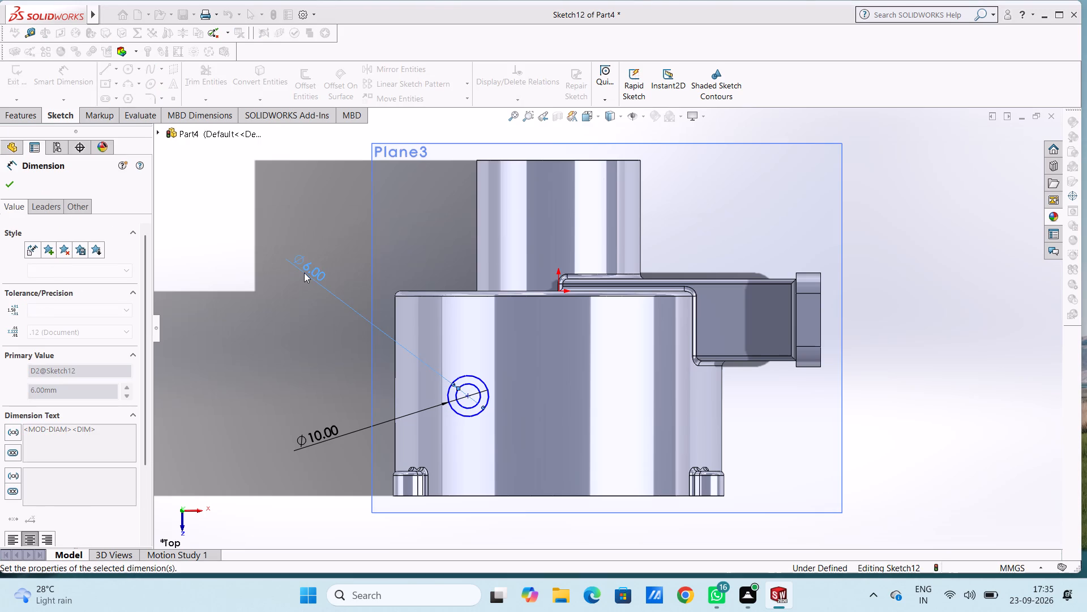
{"action": "left_click_drag", "start_coordinate": [275, 287], "coordinate": [257, 409]}
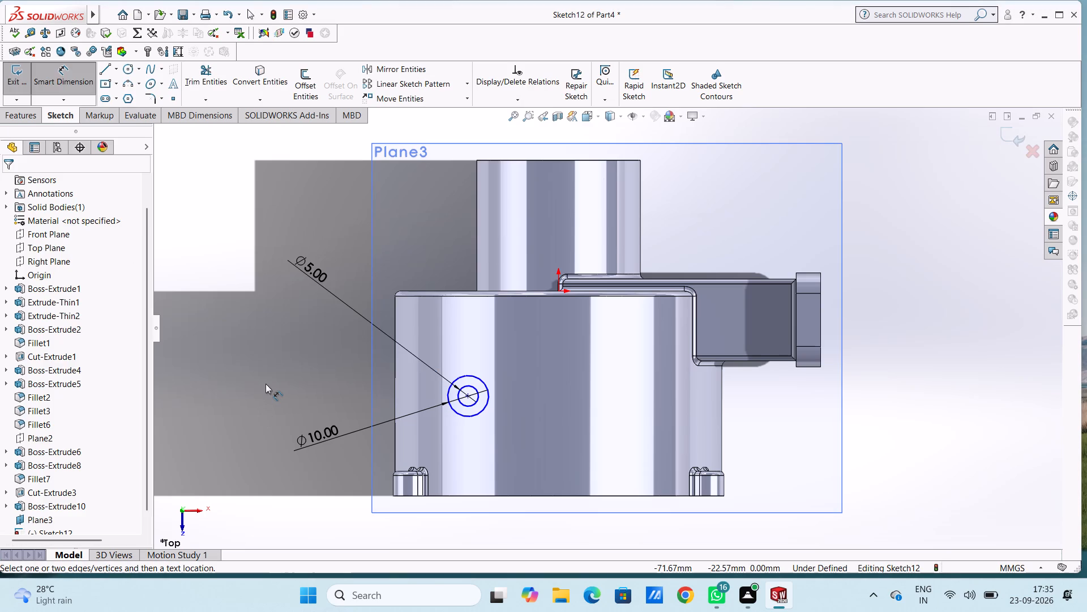
Draw three connected lines from the outer circle's tangent points, forming a squared-off tab about 13 mm long and 10 mm high.
{"action": "left_click", "coordinate": [105, 69]}
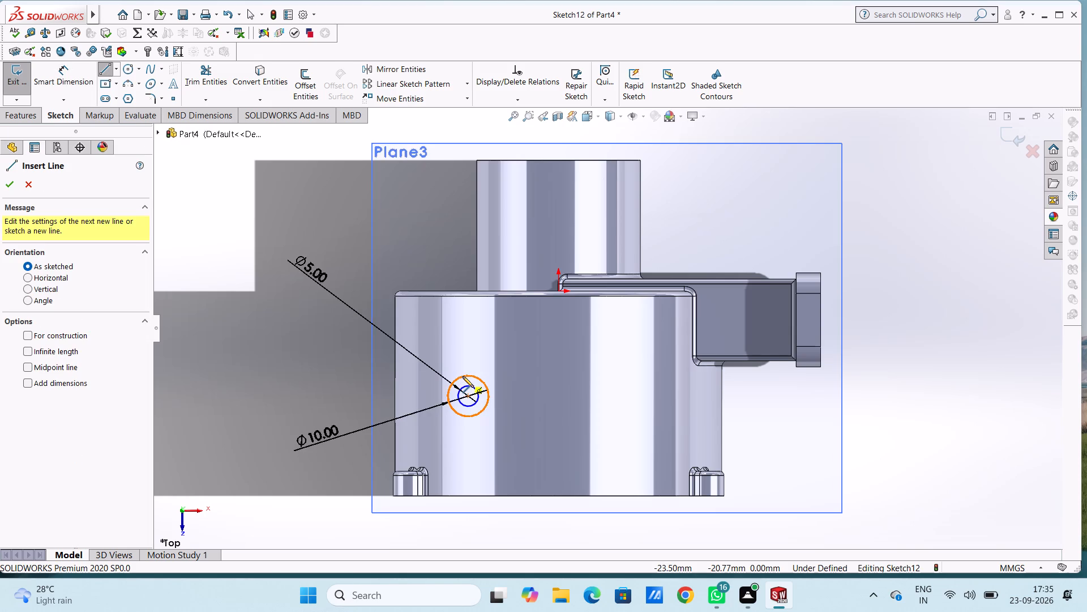
{"action": "left_click", "coordinate": [467, 373]}
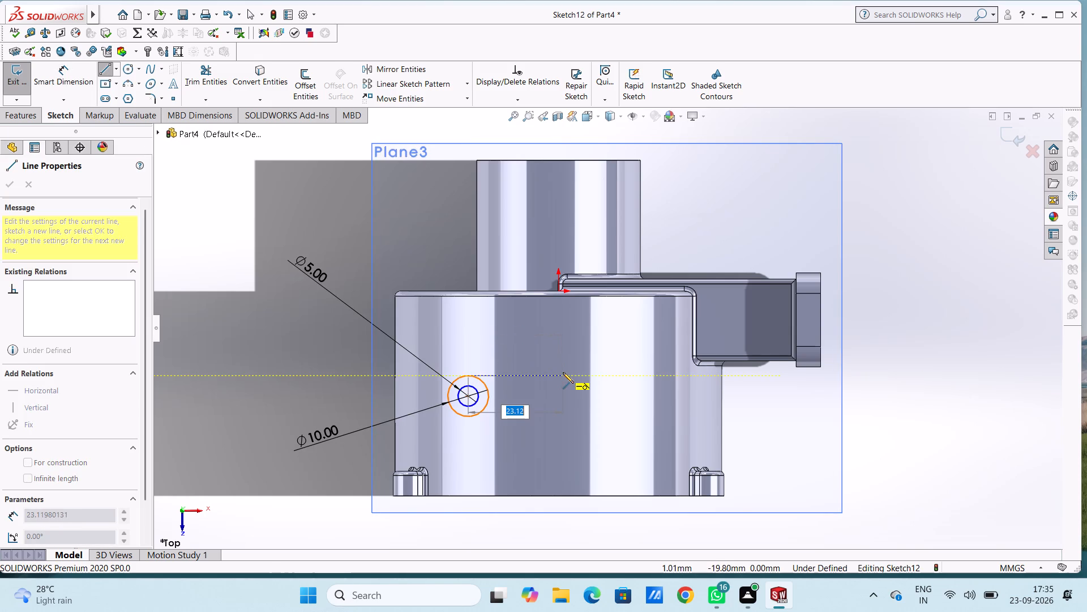
{"action": "left_click", "coordinate": [523, 376]}
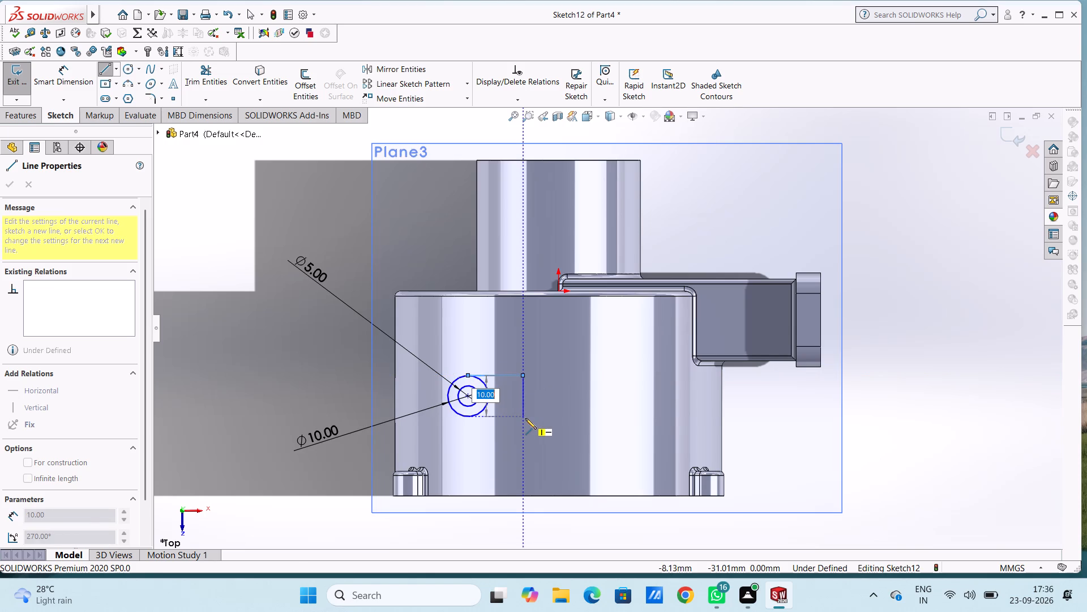
{"action": "left_click", "coordinate": [525, 418]}
{"action": "left_click", "coordinate": [470, 419]}
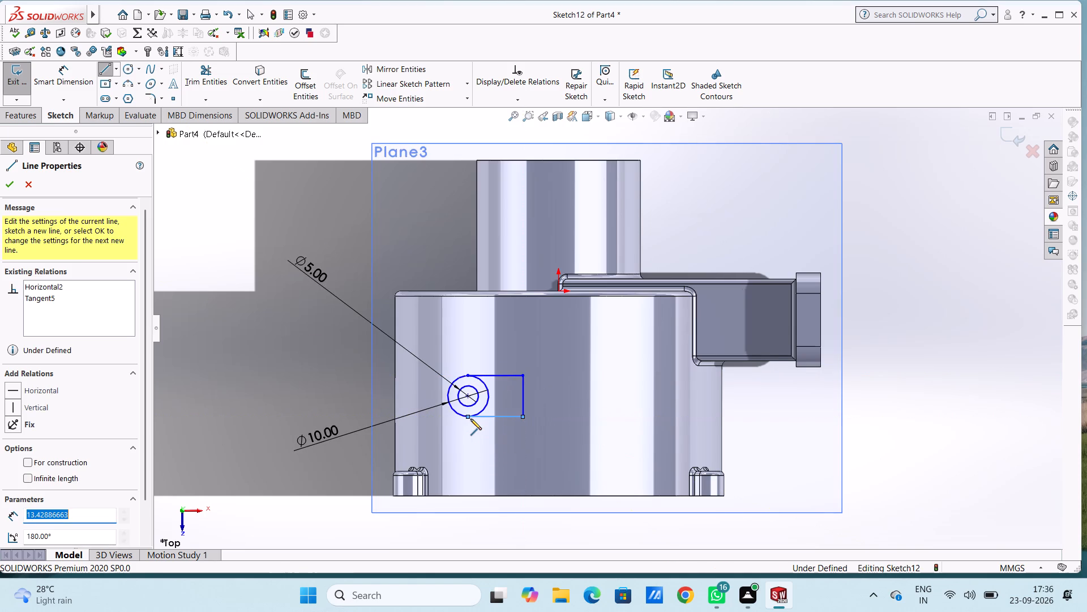
{"action": "key", "text": "Escape"}
{"action": "key", "text": "Escape"}
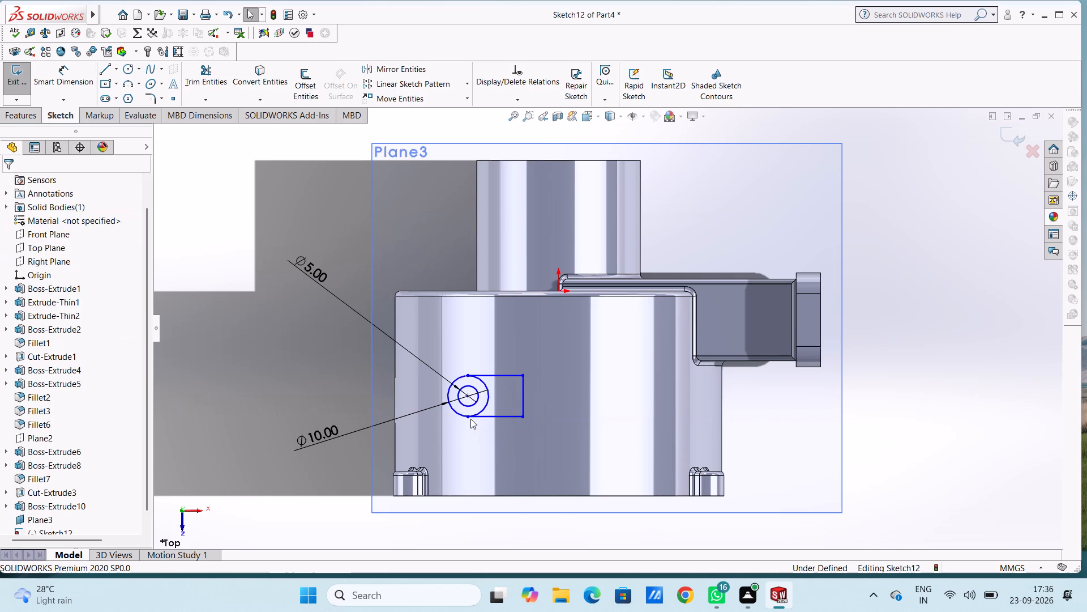
Dimension the horizontal distance from the circles' centre to the origin and set it to 20 mm.
{"action": "left_click", "coordinate": [49, 80]}
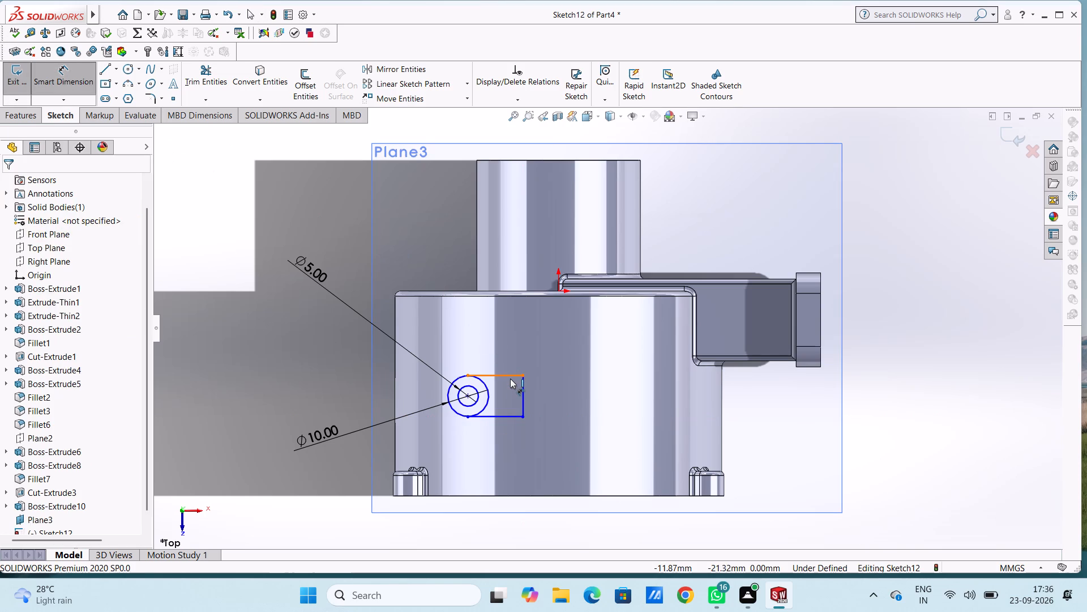
{"action": "left_click", "coordinate": [467, 397]}
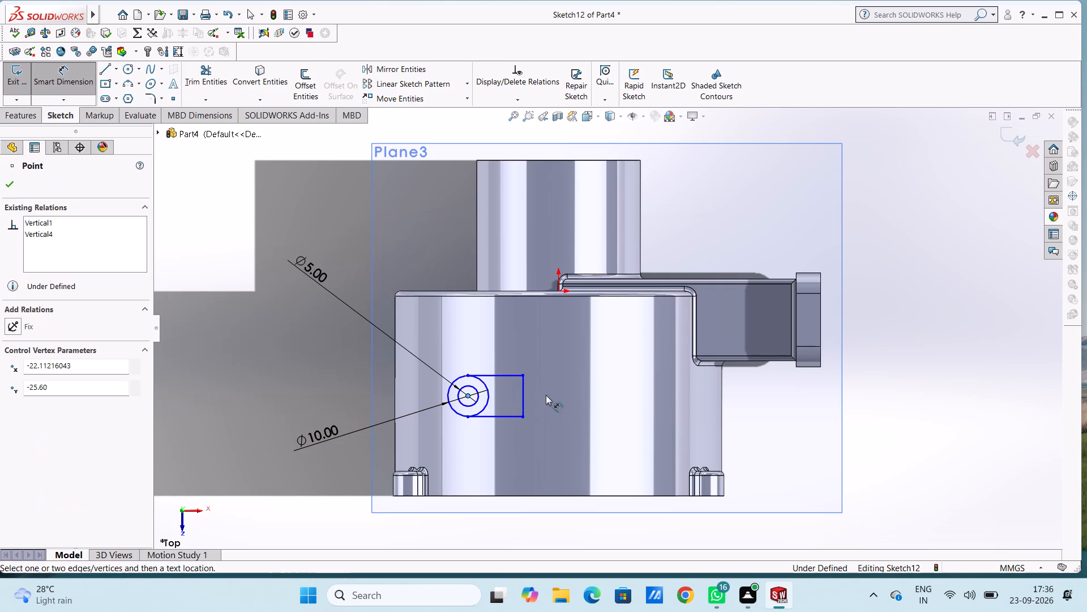
{"action": "left_click", "coordinate": [560, 290]}
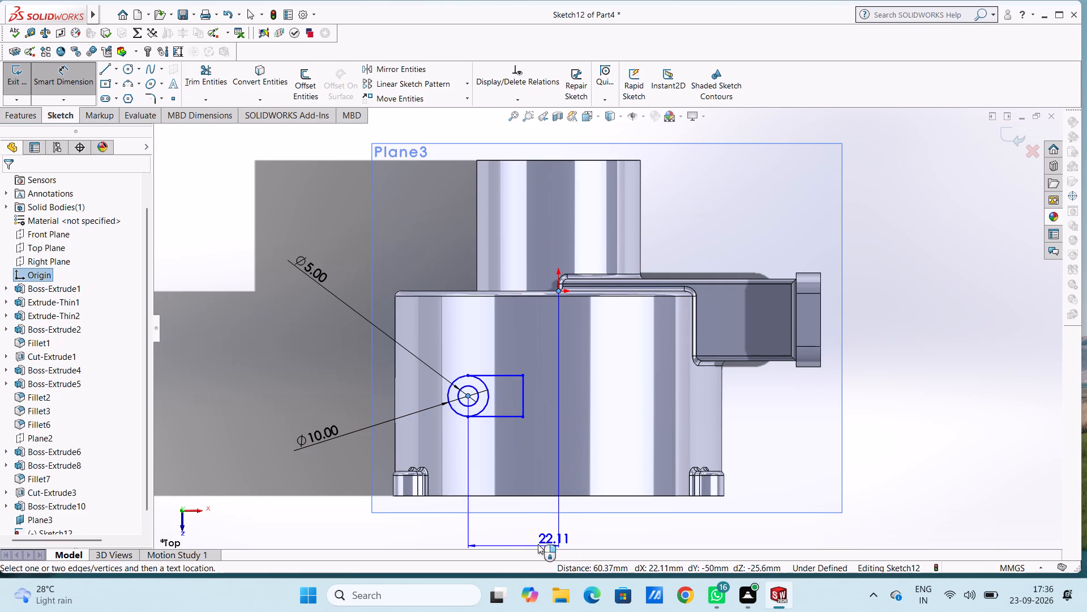
{"action": "left_click", "coordinate": [535, 535]}
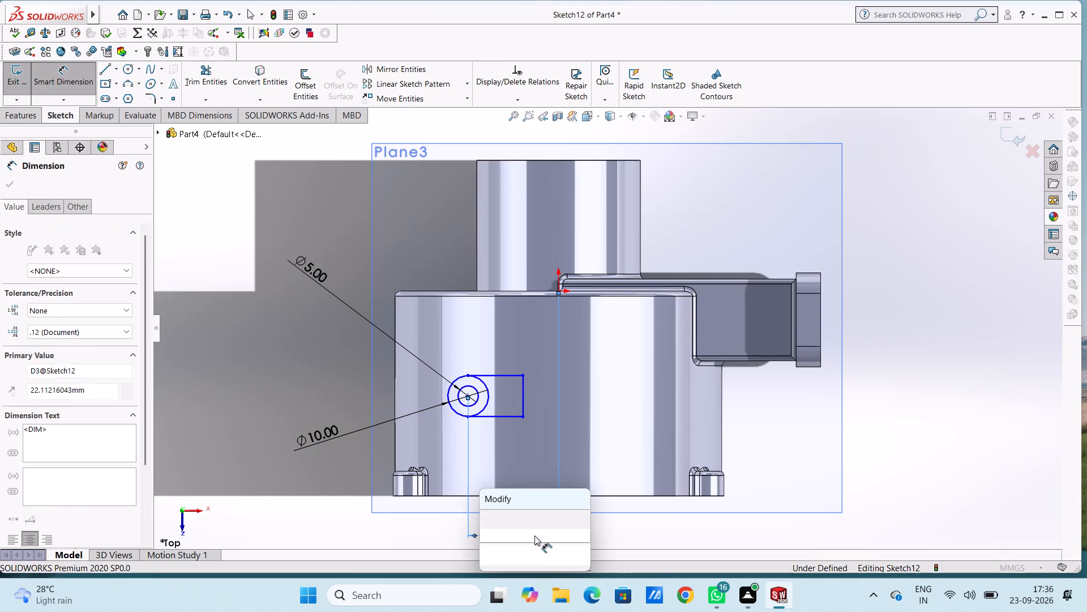
{"action": "type", "text": "20"}
{"action": "key", "text": "Return"}
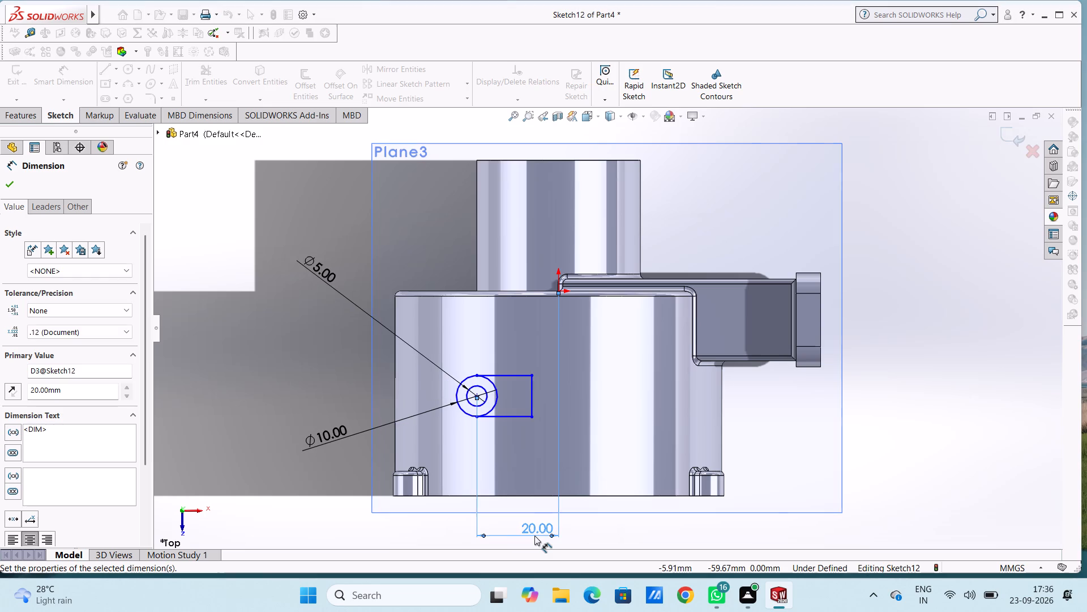
{"action": "left_click", "coordinate": [505, 519]}
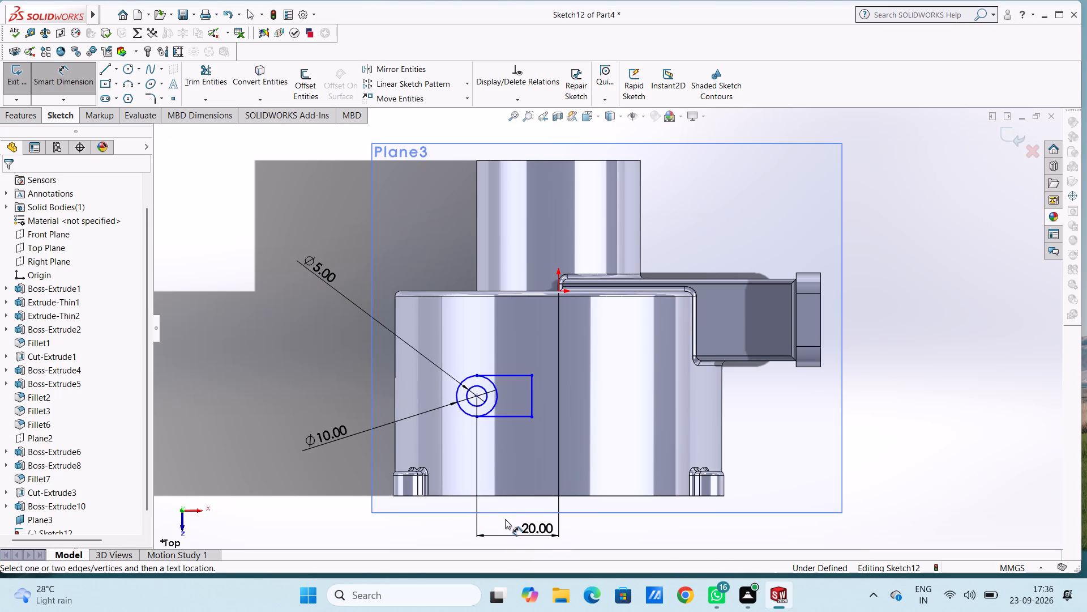
Trim away the half of the outer circle that lies inside the tab outline.
{"action": "left_click", "coordinate": [203, 88]}
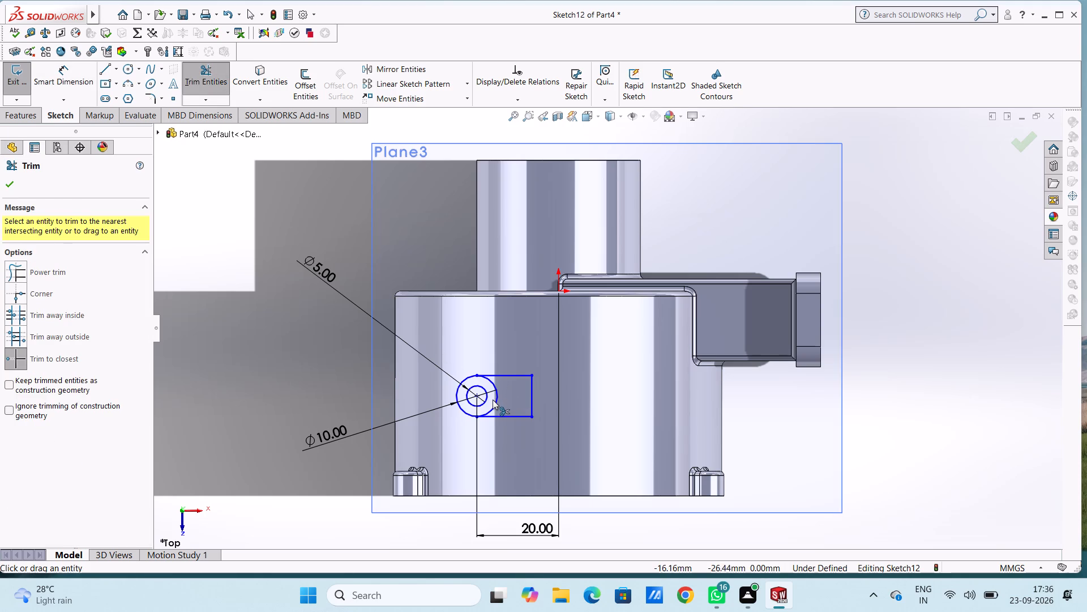
{"action": "left_click", "coordinate": [495, 402]}
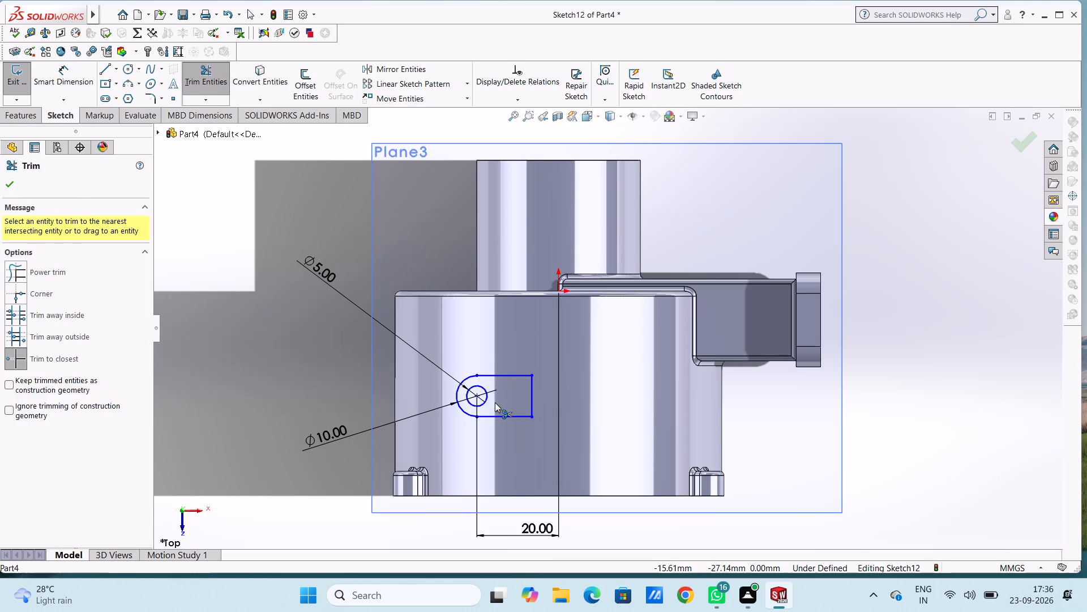
{"action": "key", "text": "Escape"}
{"action": "key", "text": "Escape"}
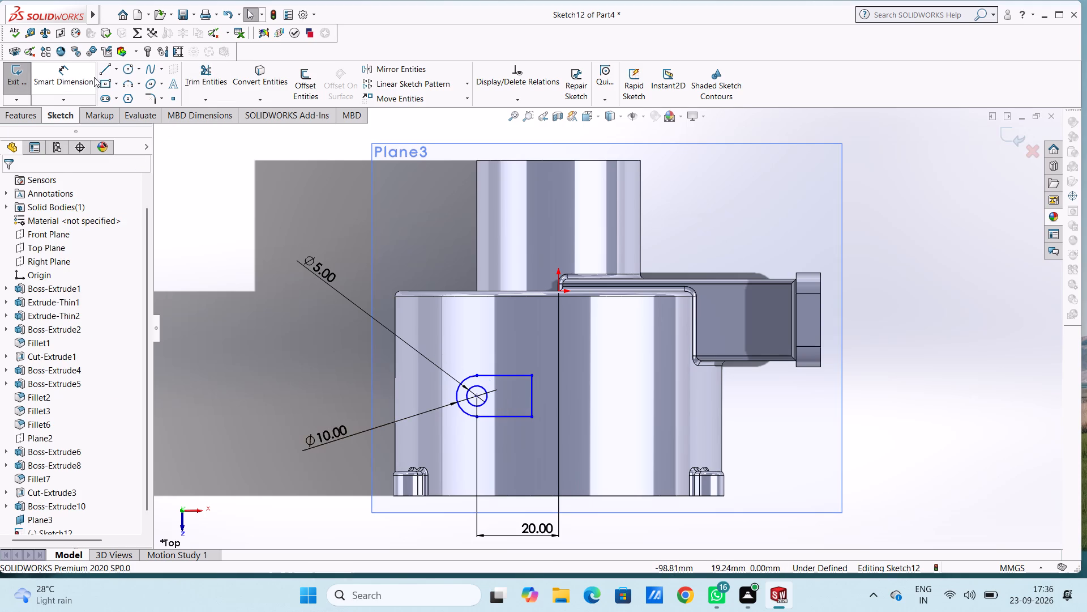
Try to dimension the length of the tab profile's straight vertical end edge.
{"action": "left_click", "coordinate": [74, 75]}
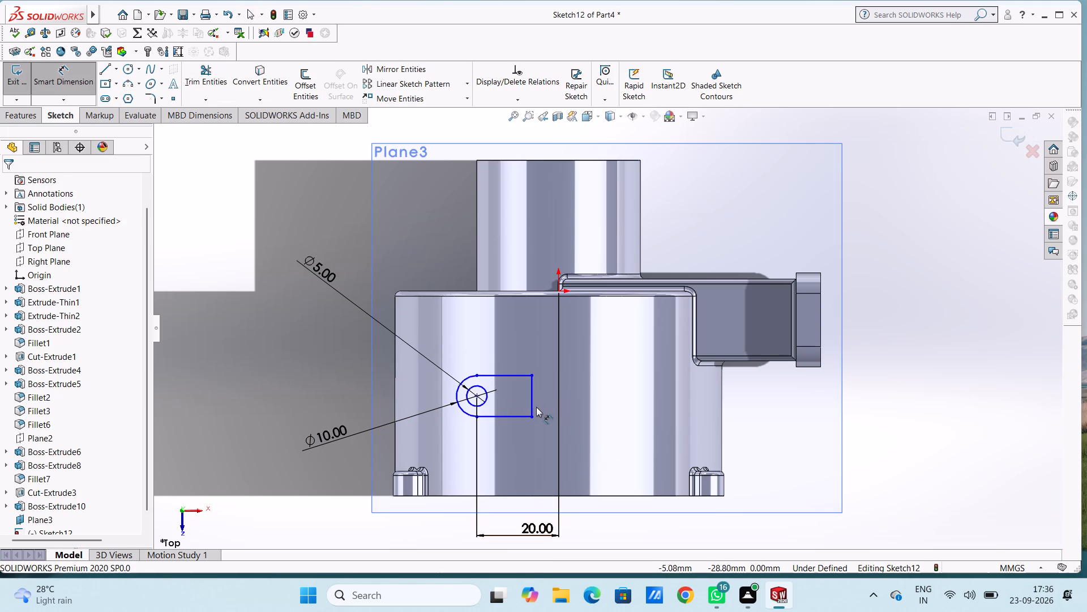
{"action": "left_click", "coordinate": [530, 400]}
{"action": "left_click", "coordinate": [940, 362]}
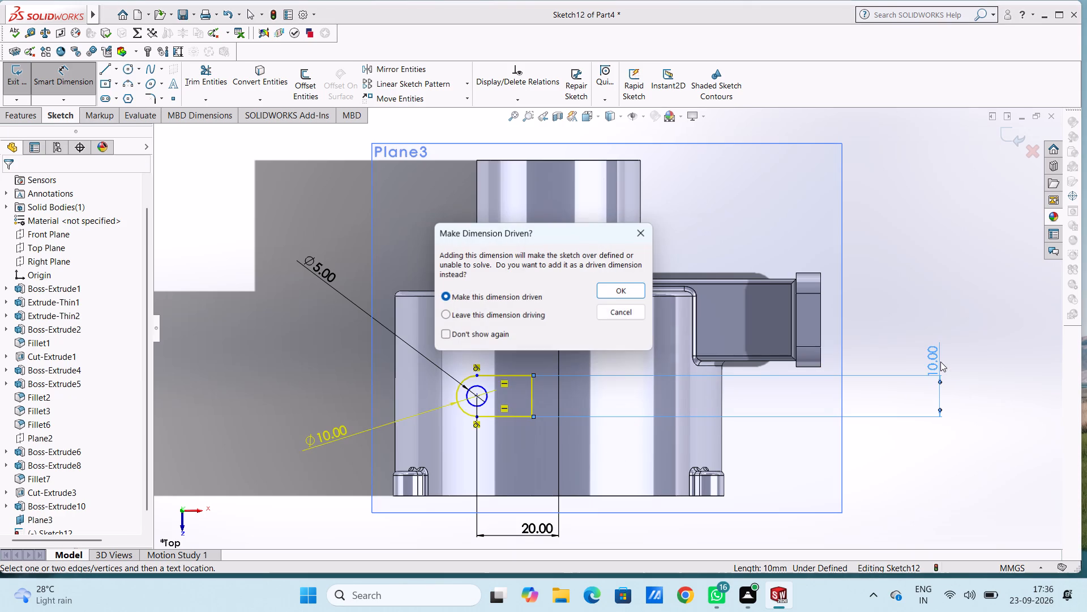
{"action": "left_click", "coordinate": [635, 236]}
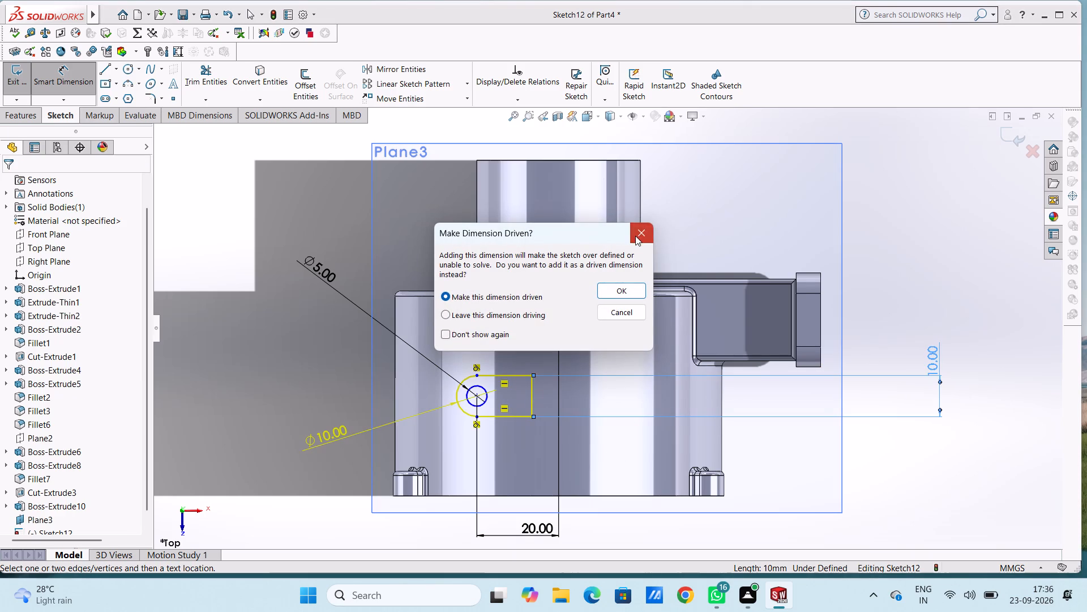
Dimension the length of the tab profile's upper horizontal line, keeping its drawn value.
{"action": "left_click", "coordinate": [491, 377]}
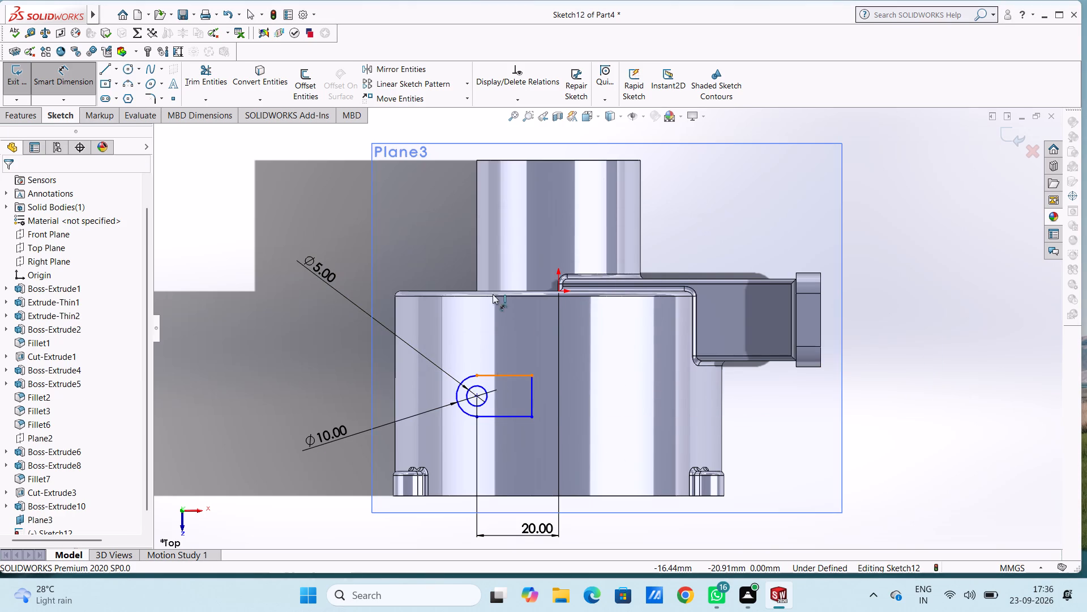
{"action": "left_click", "coordinate": [492, 243]}
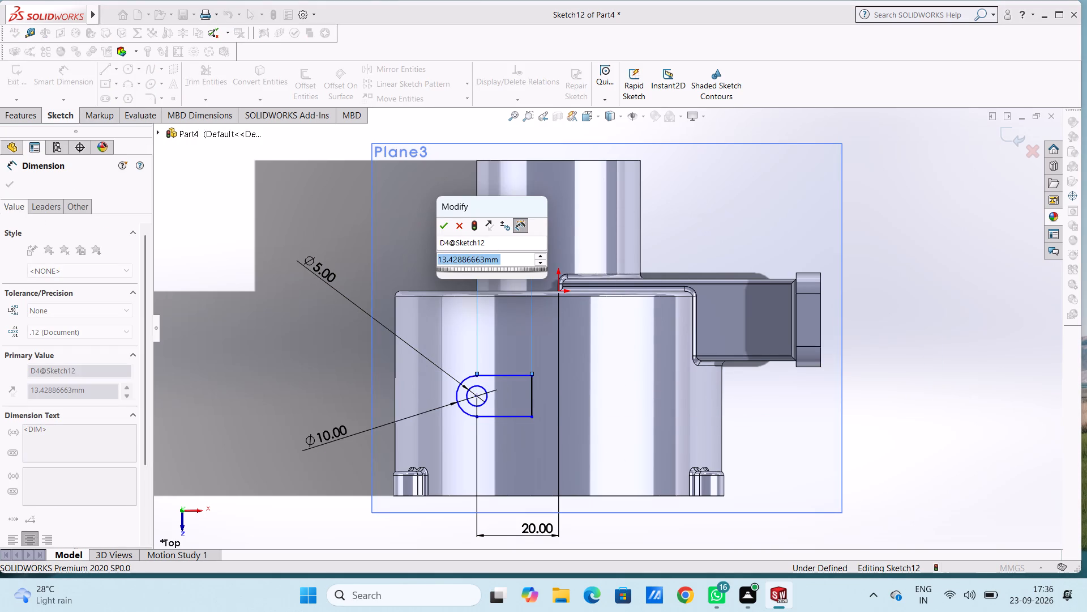
{"action": "left_click", "coordinate": [438, 228]}
{"action": "left_click", "coordinate": [333, 229]}
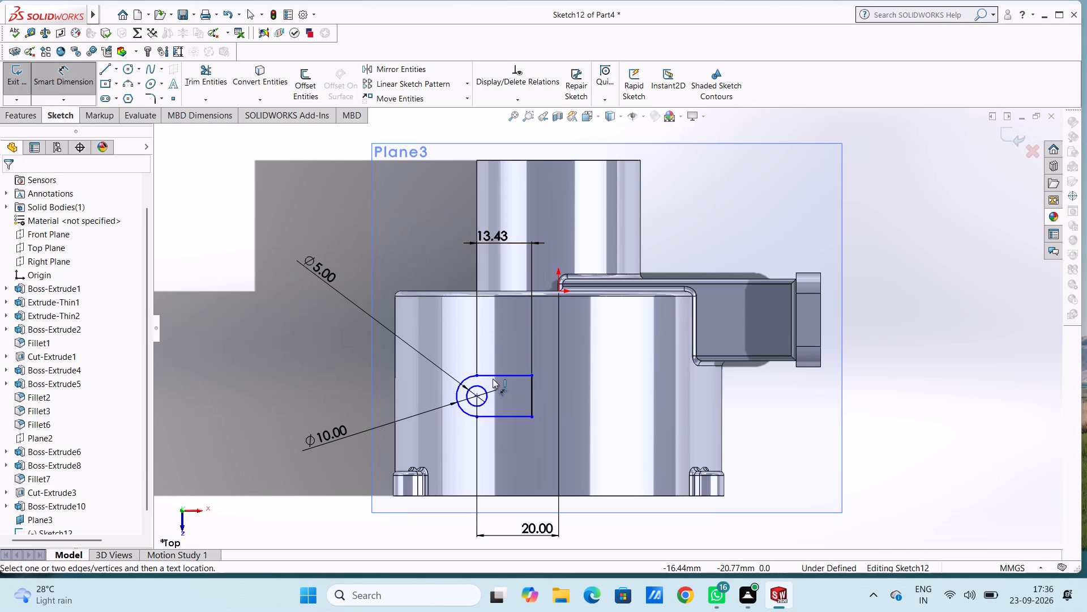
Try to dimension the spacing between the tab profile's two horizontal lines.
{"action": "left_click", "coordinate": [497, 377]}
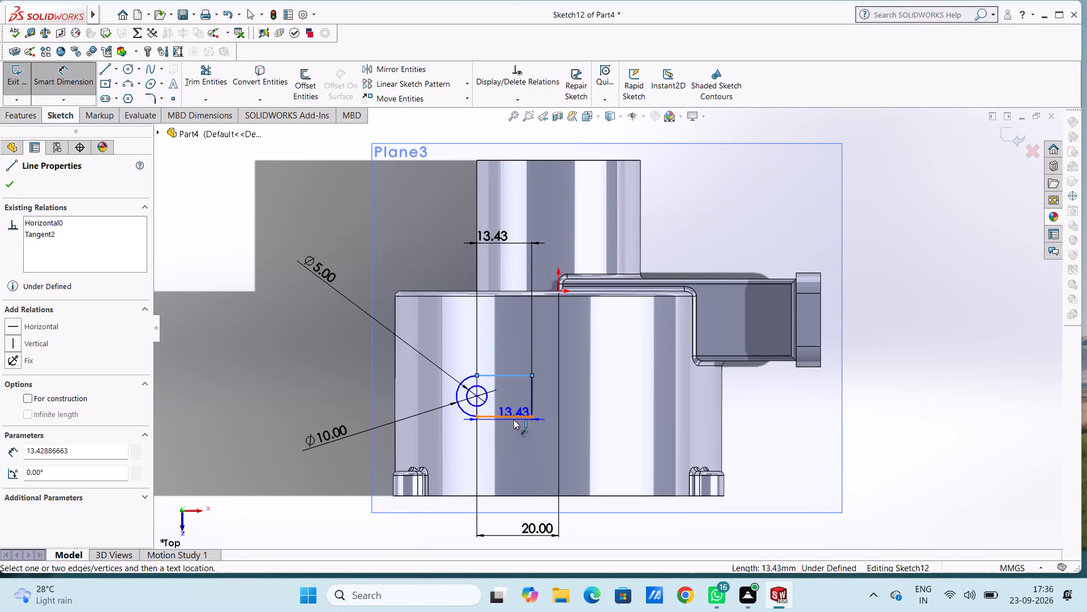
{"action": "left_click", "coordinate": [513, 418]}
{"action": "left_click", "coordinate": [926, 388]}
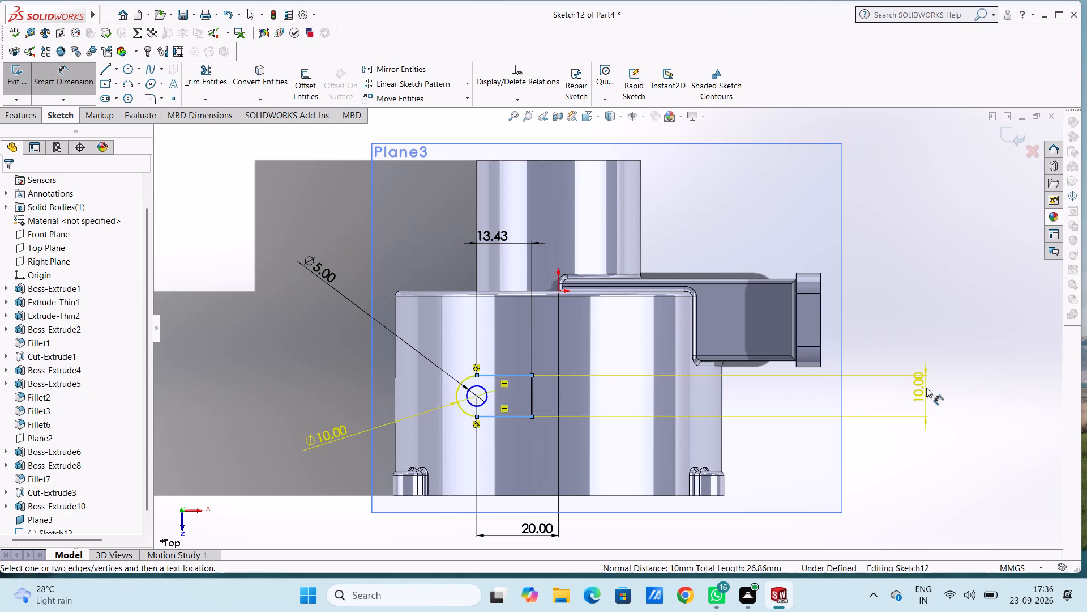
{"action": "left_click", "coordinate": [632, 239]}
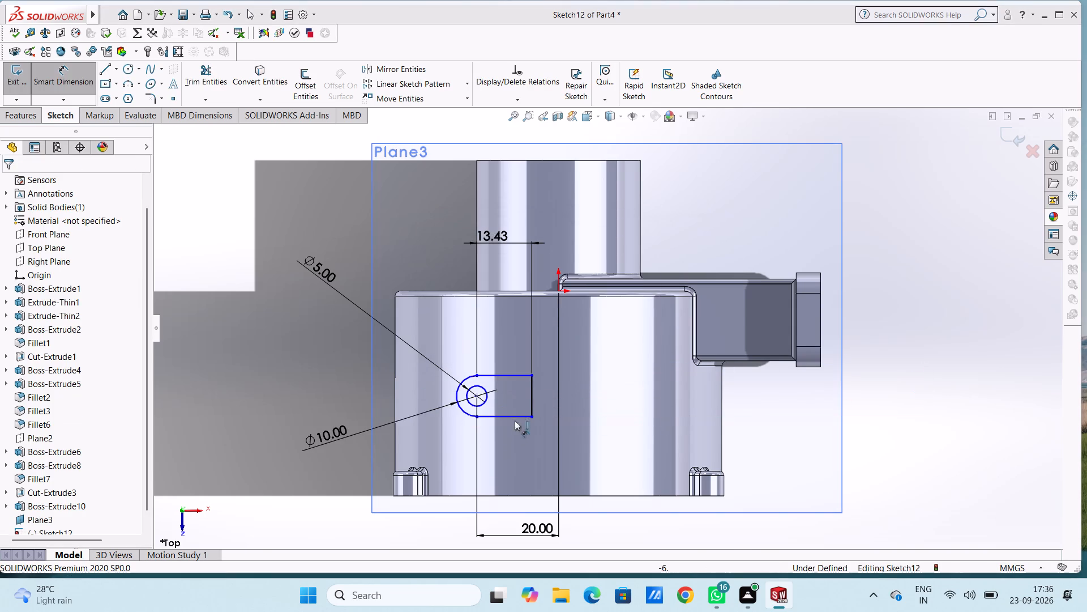
Dimension the vertical distance from the circles' centre to the large cylinder's edge beside the narrower neck, keeping its drawn value.
{"action": "left_click", "coordinate": [474, 396]}
{"action": "left_click", "coordinate": [491, 297]}
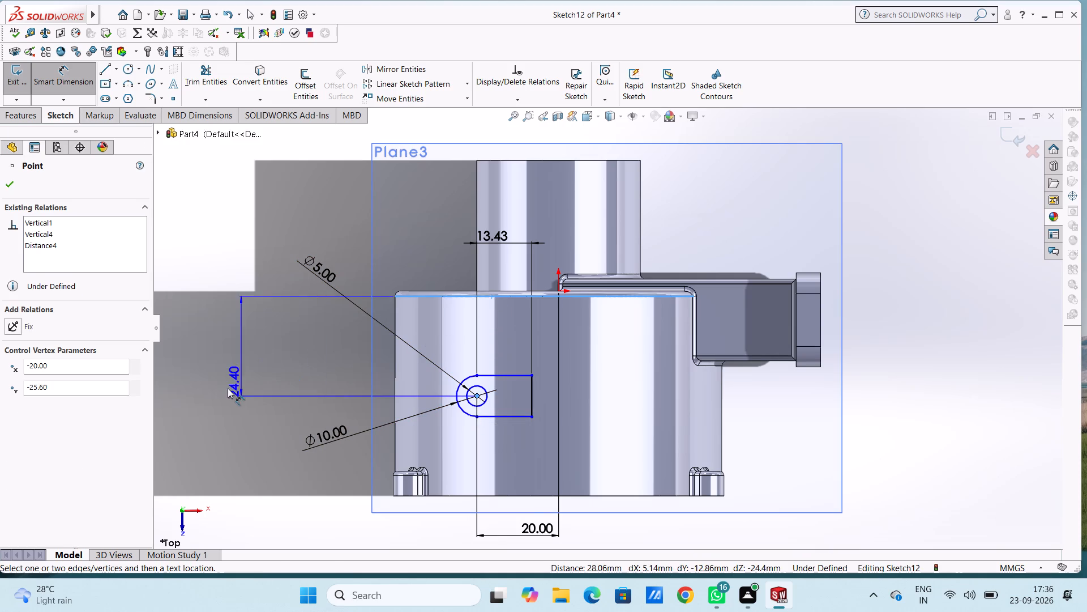
{"action": "left_click", "coordinate": [226, 389]}
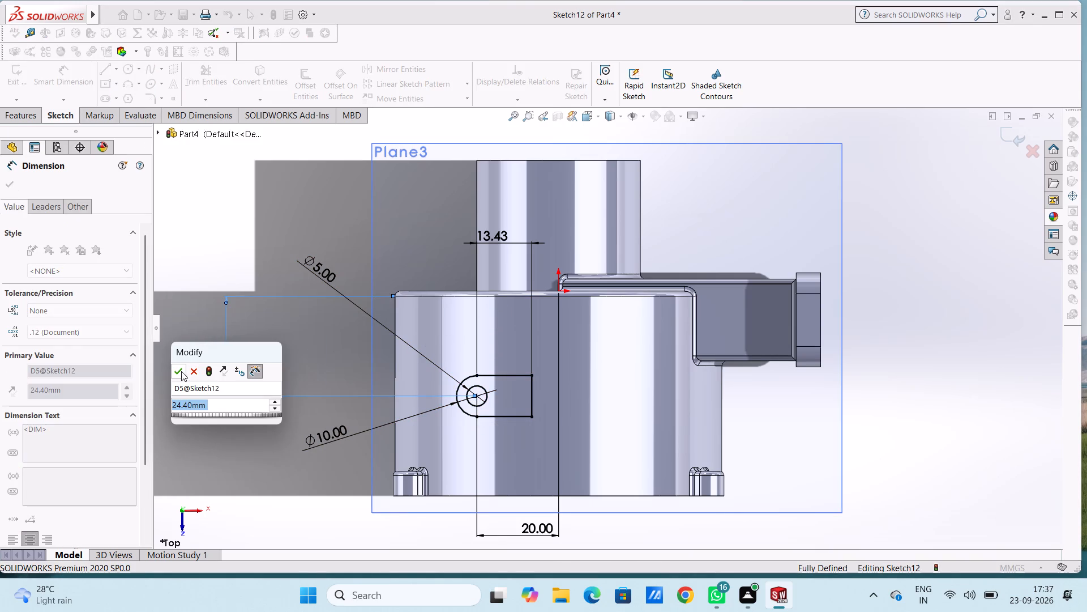
{"action": "left_click", "coordinate": [181, 371]}
{"action": "left_click", "coordinate": [193, 344]}
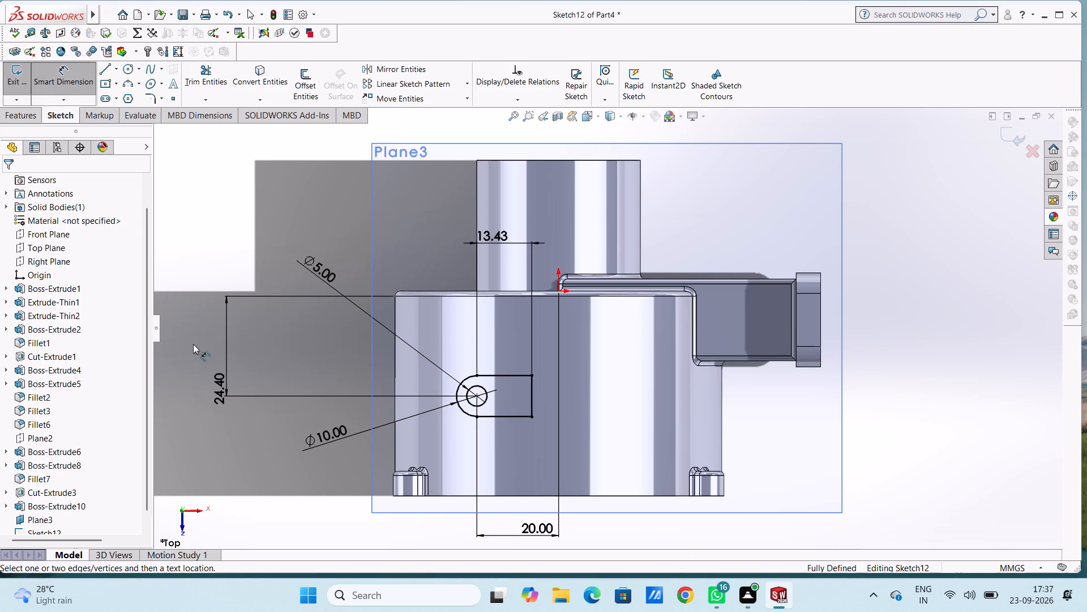
{"action": "key", "text": "Escape"}
{"action": "key", "text": "Escape"}
Start a blind boss extrusion of the tab profile, reversed toward the housing, with a depth of 10 mm.
{"action": "left_click", "coordinate": [7, 123]}
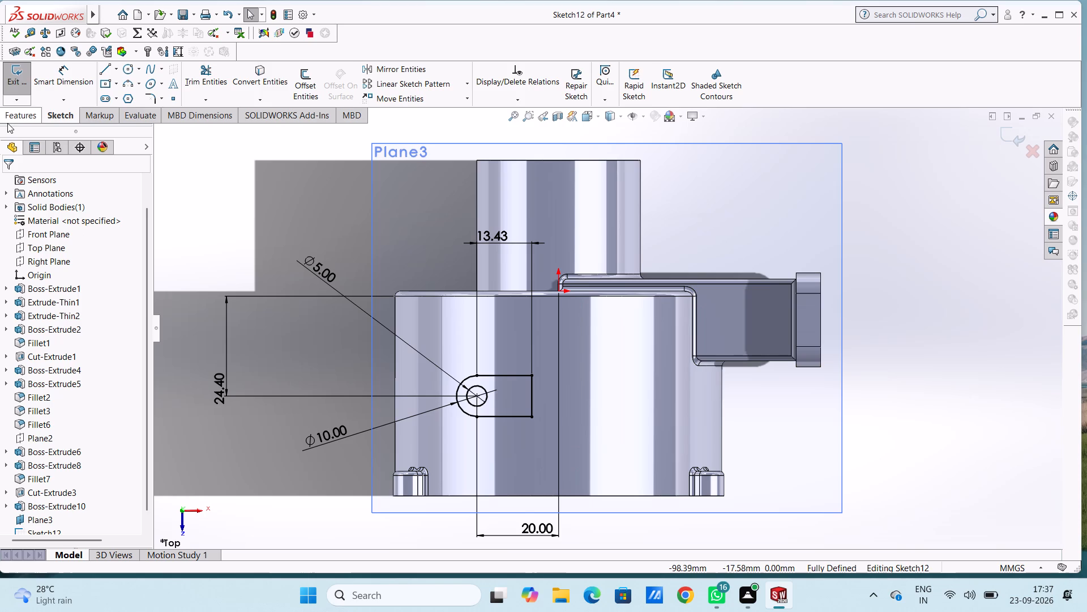
{"action": "left_click", "coordinate": [8, 90]}
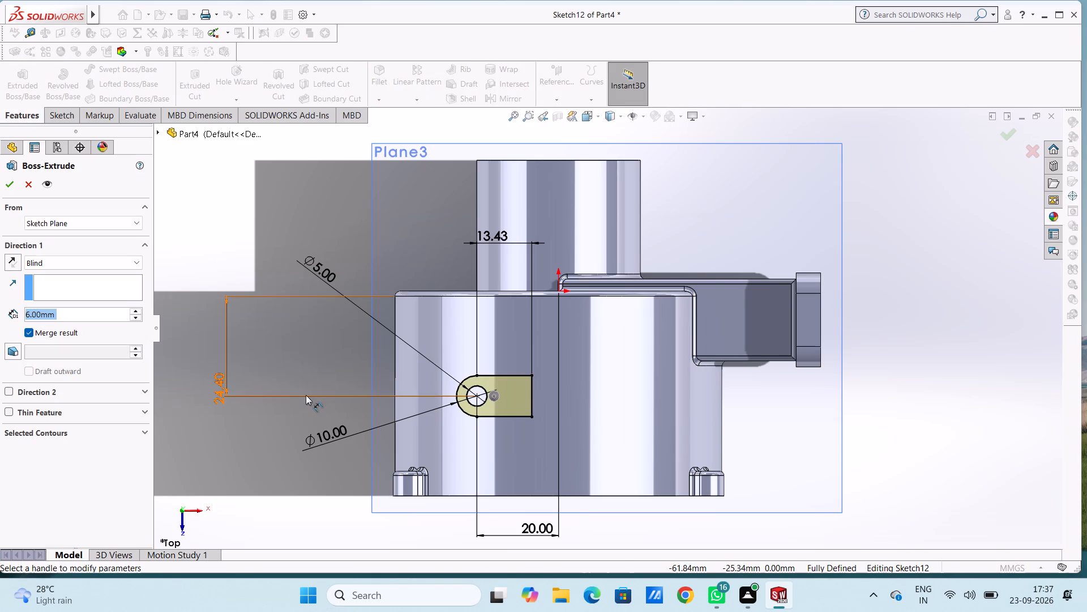
{"action": "middle_click_drag", "start_coordinate": [308, 394], "coordinate": [364, 233]}
{"action": "middle_click_drag", "start_coordinate": [371, 423], "coordinate": [363, 348]}
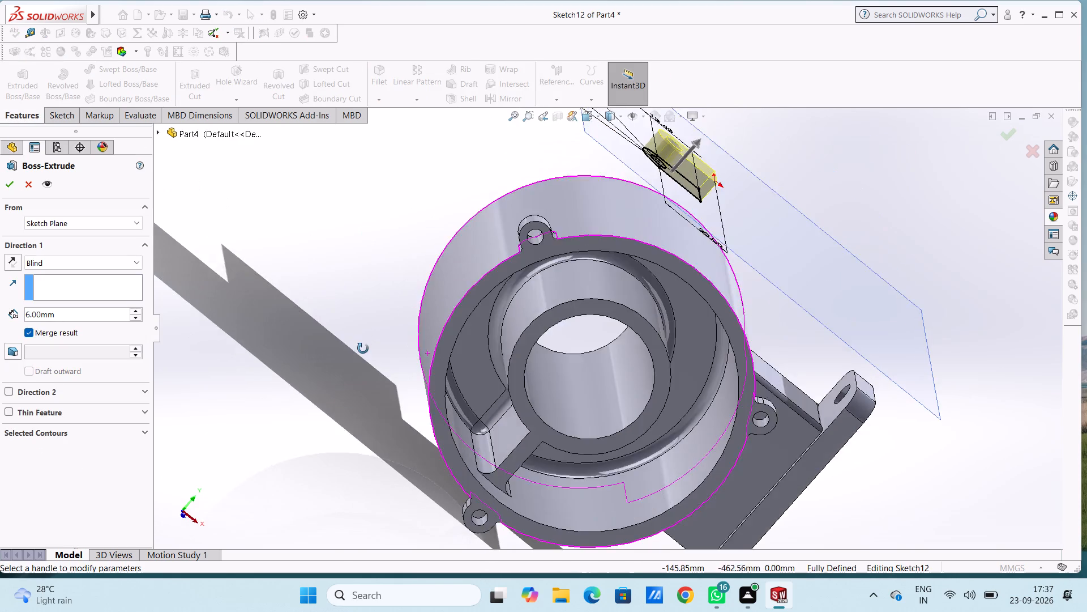
{"action": "middle_click_drag", "start_coordinate": [363, 348], "coordinate": [354, 328]}
{"action": "scroll", "coordinate": [350, 330], "scroll_direction": "up", "scroll_amount": 1}
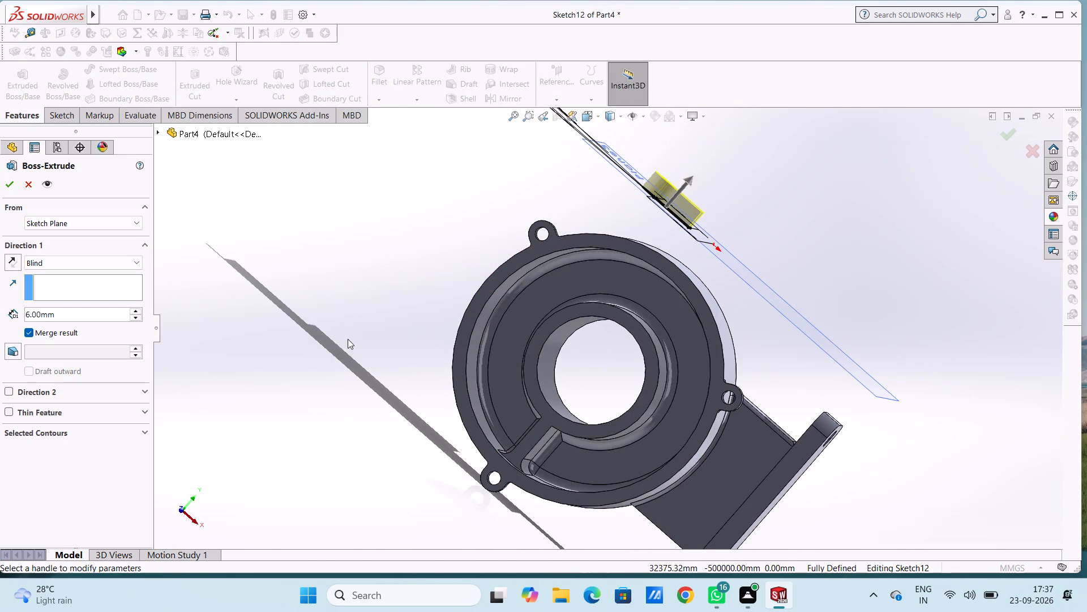
{"action": "left_click", "coordinate": [11, 261]}
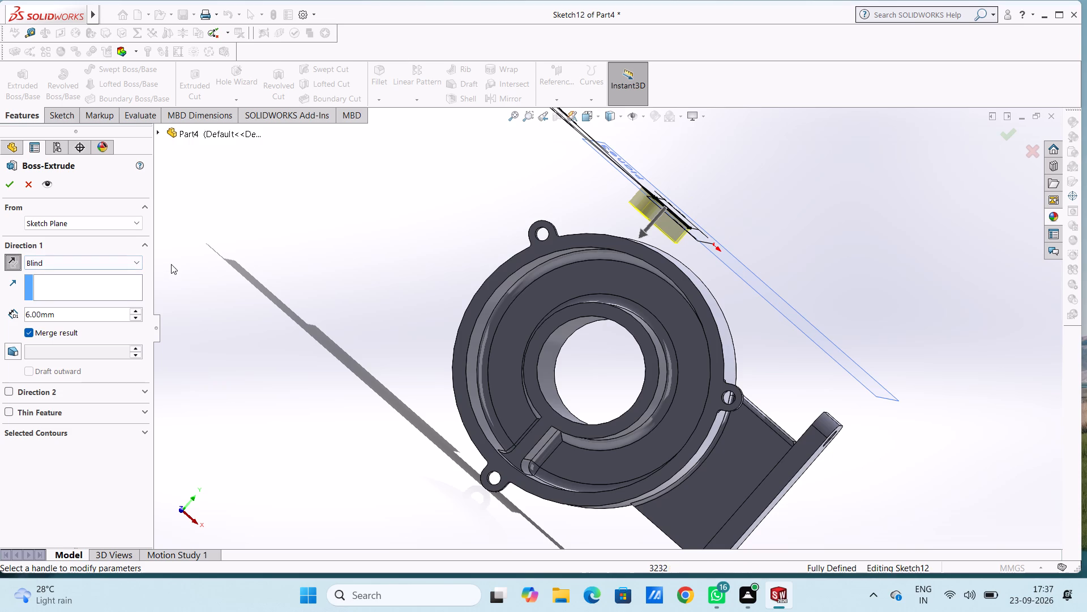
{"action": "double_click", "coordinate": [91, 317]}
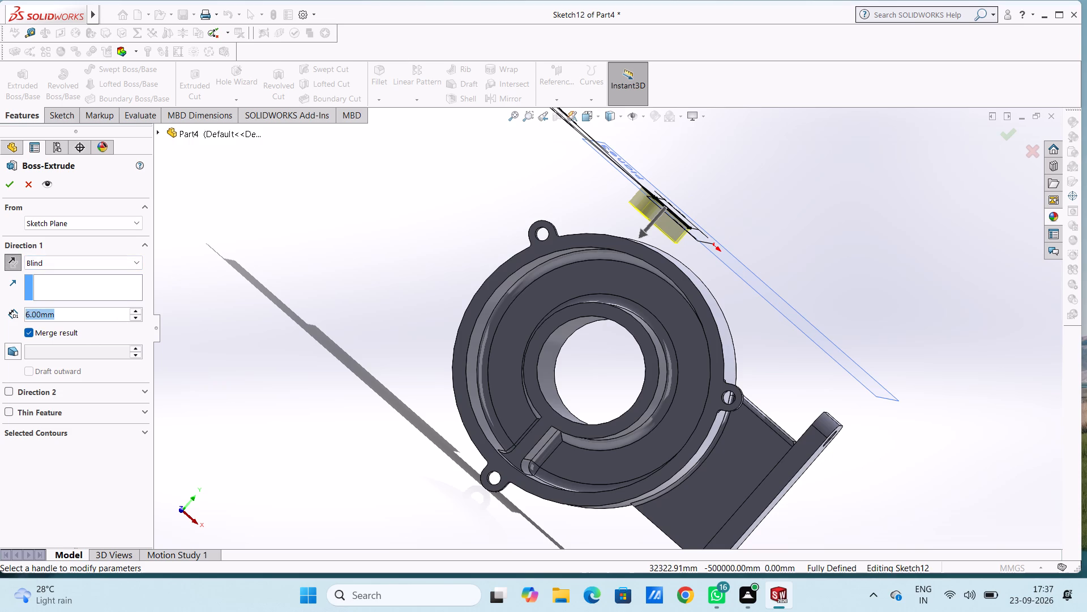
{"action": "type", "text": "10"}
{"action": "key", "text": "Return"}
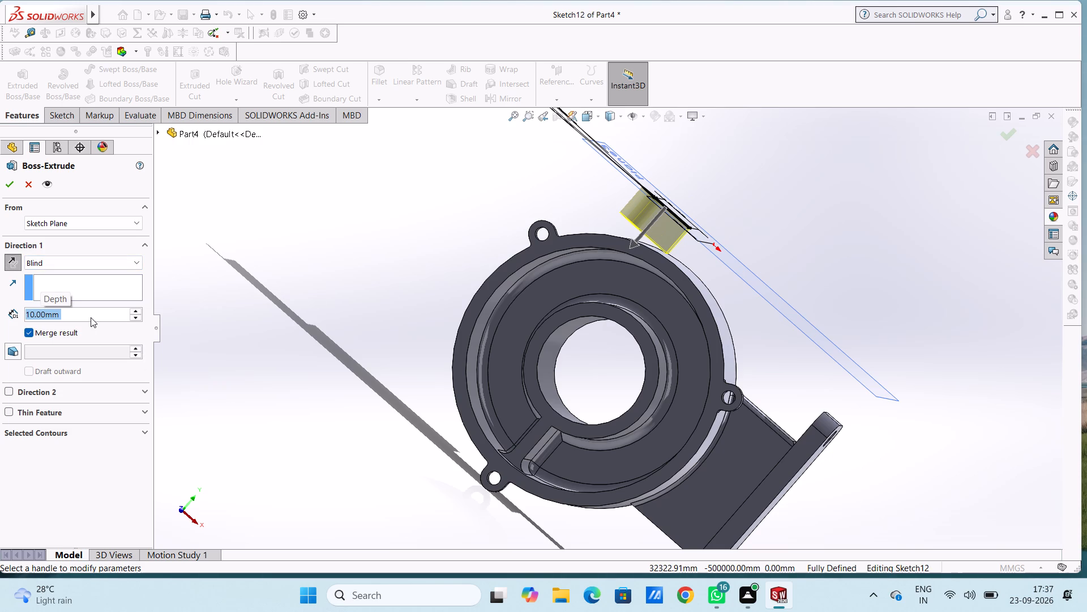
Set the tab extrusion's depth to 20 mm so it reaches into the housing wall, and complete the feature.
{"action": "middle_click_drag", "start_coordinate": [262, 225], "coordinate": [280, 239]}
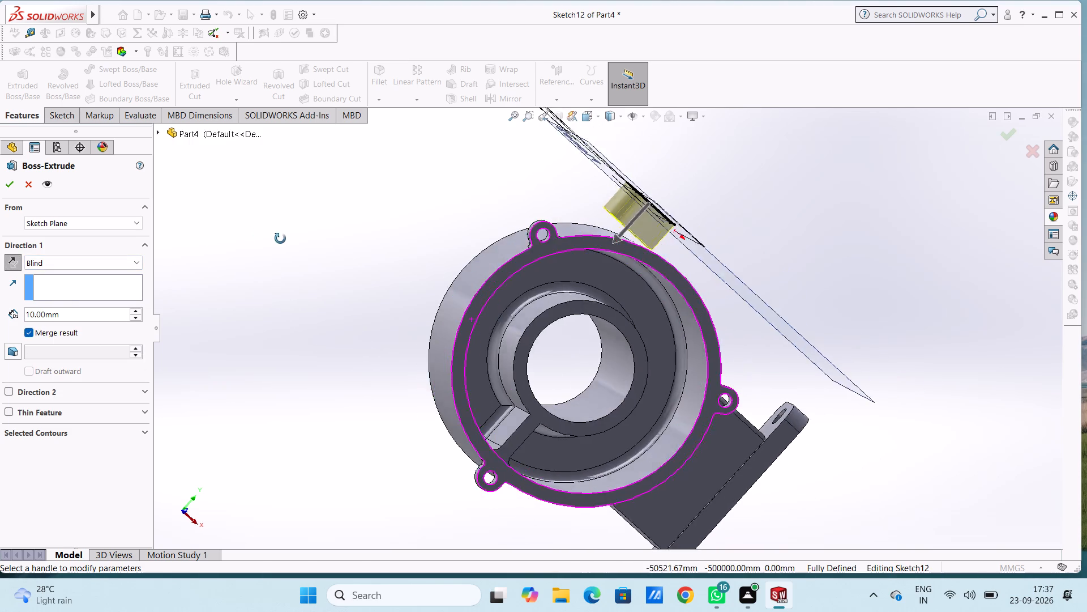
{"action": "middle_click_drag", "start_coordinate": [280, 239], "coordinate": [277, 259]}
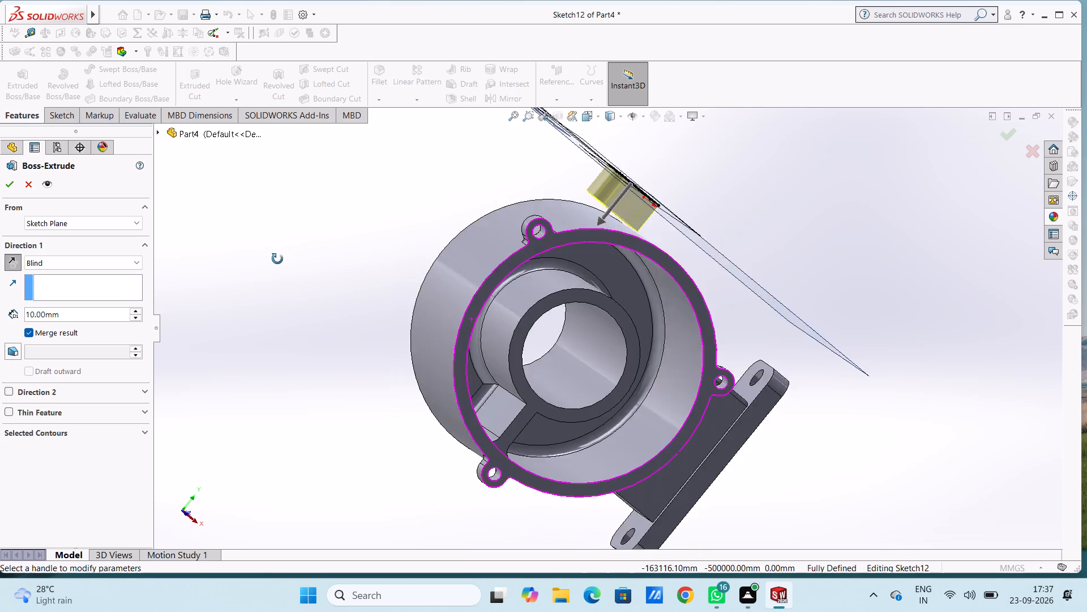
{"action": "middle_click_drag", "start_coordinate": [277, 259], "coordinate": [243, 231]}
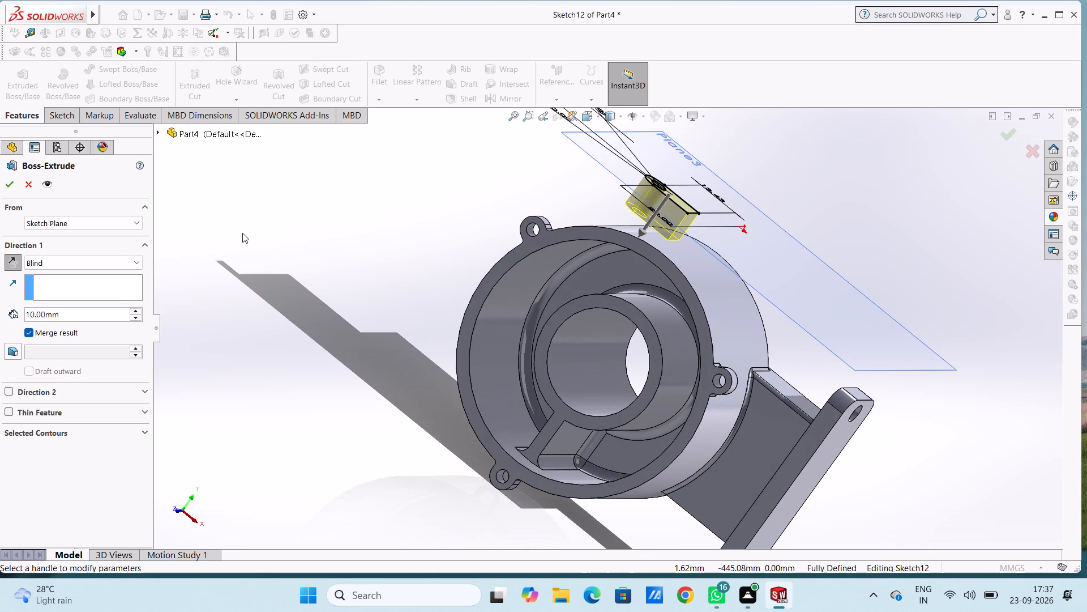
{"action": "double_click", "coordinate": [82, 311]}
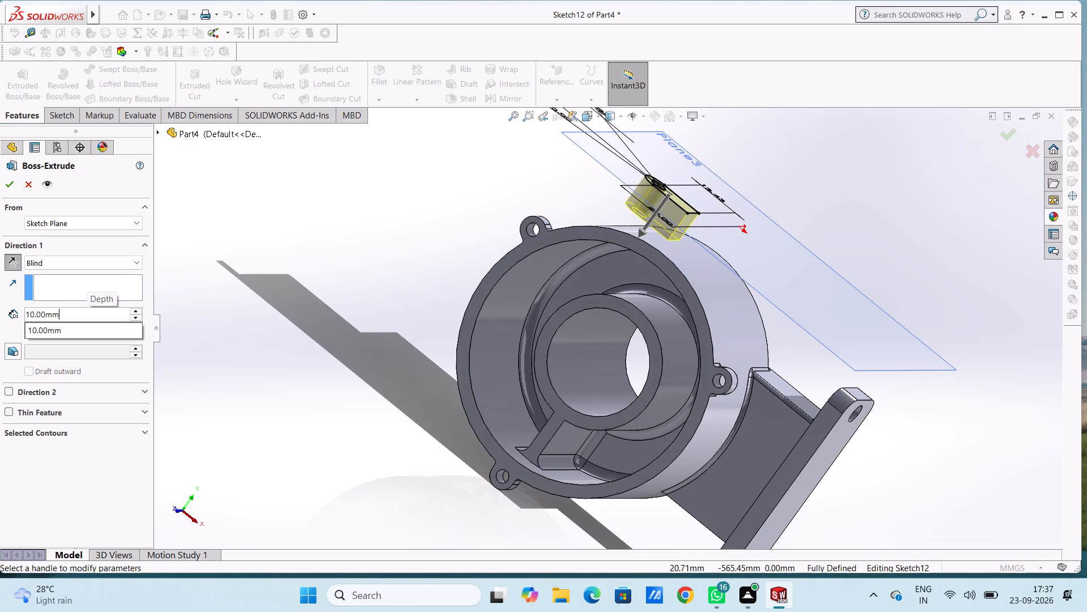
{"action": "left_click", "coordinate": [76, 318]}
{"action": "double_click", "coordinate": [75, 314]}
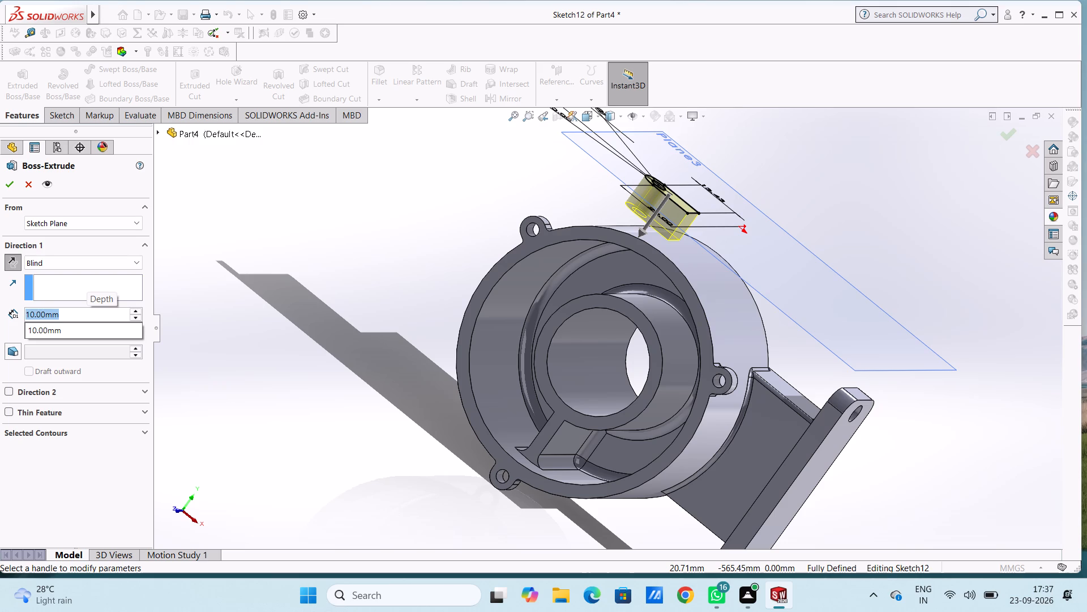
{"action": "type", "text": "20"}
{"action": "key", "text": "Return"}
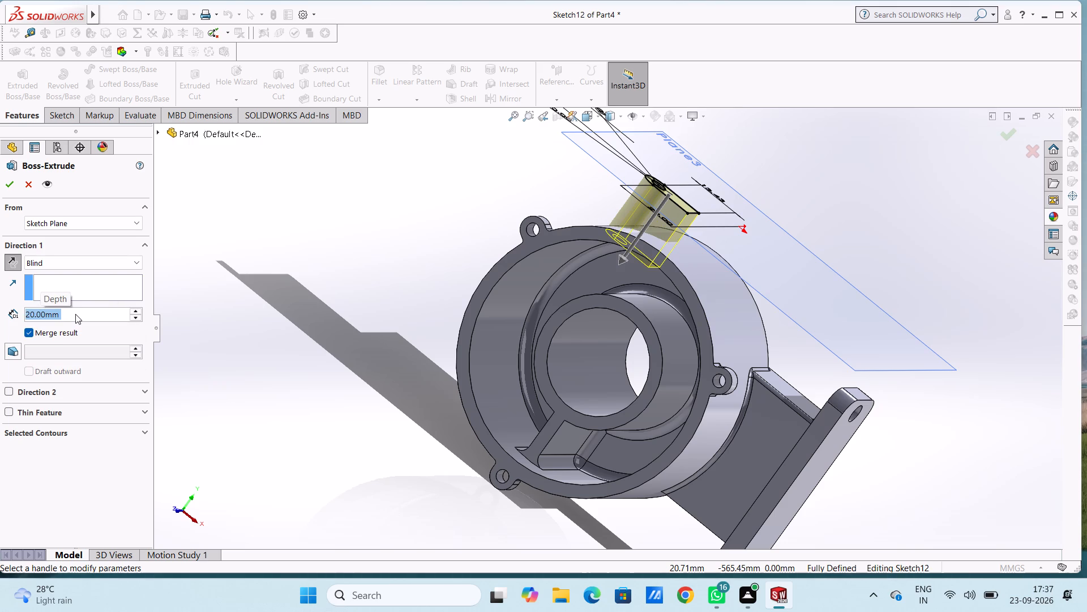
{"action": "middle_click_drag", "start_coordinate": [245, 317], "coordinate": [255, 319]}
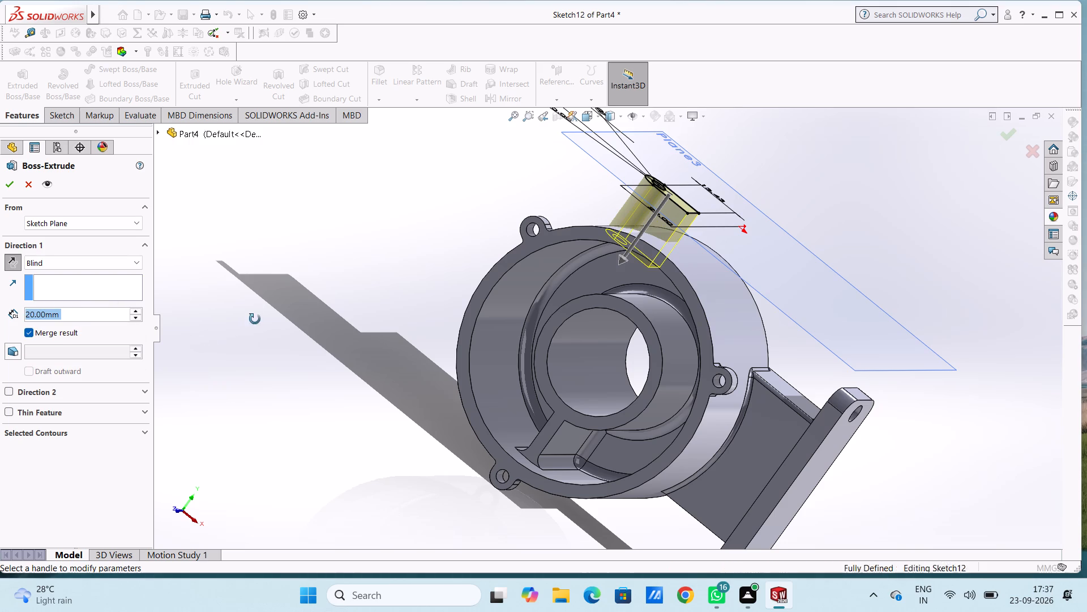
{"action": "middle_click_drag", "start_coordinate": [255, 319], "coordinate": [275, 326]}
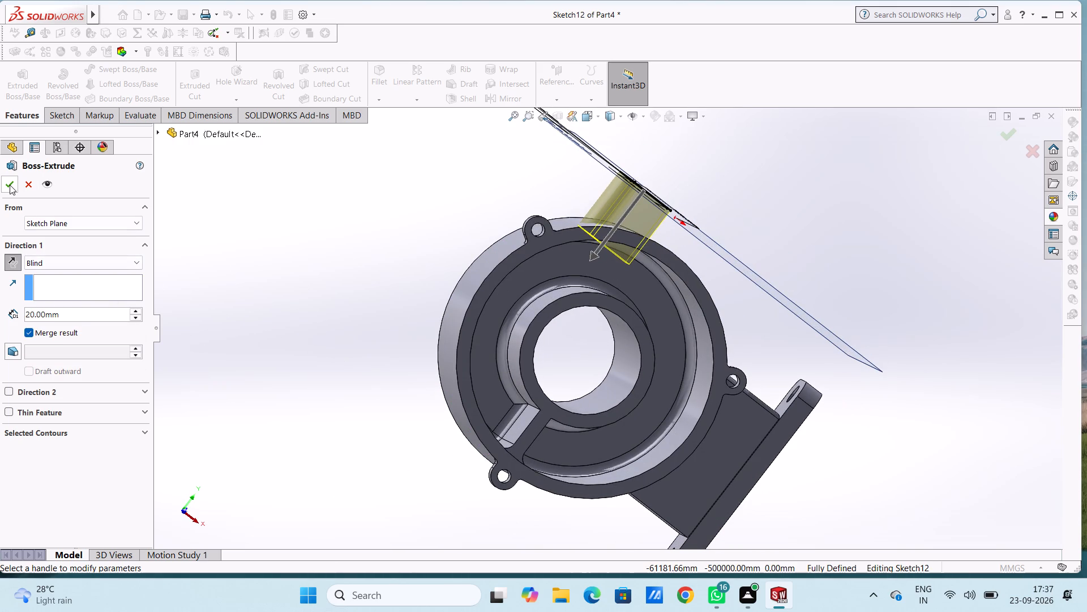
{"action": "left_click", "coordinate": [10, 185]}
{"action": "left_click", "coordinate": [303, 287]}
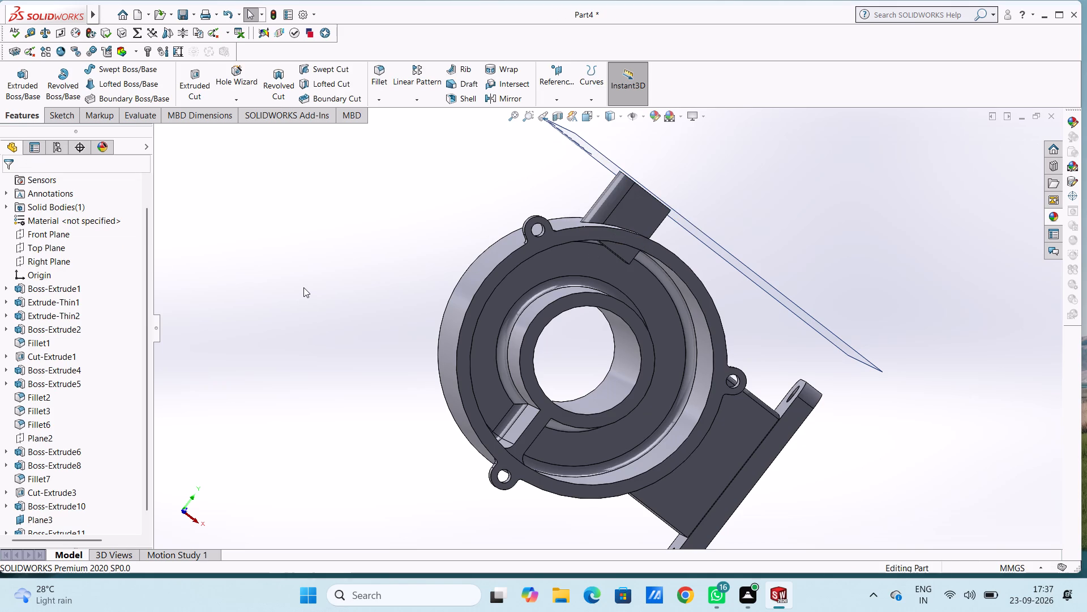
Examine the extruded tab and its junction with the housing from angled, isometric, front and top views.
{"action": "middle_click_drag", "start_coordinate": [277, 307], "coordinate": [272, 327]}
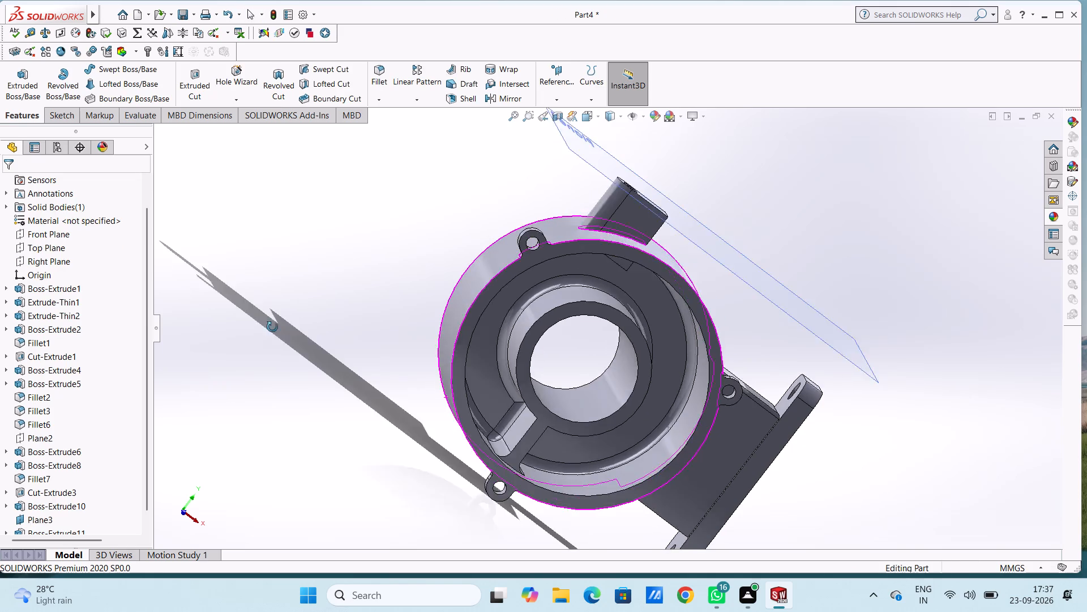
{"action": "middle_click_drag", "start_coordinate": [272, 327], "coordinate": [211, 352]}
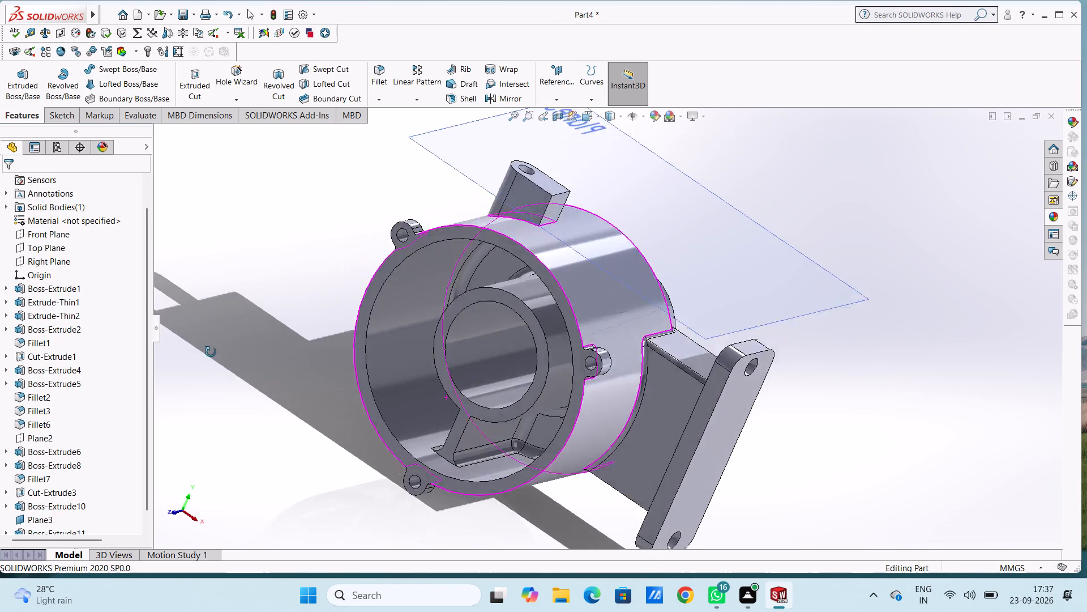
{"action": "middle_click_drag", "start_coordinate": [211, 352], "coordinate": [205, 381]}
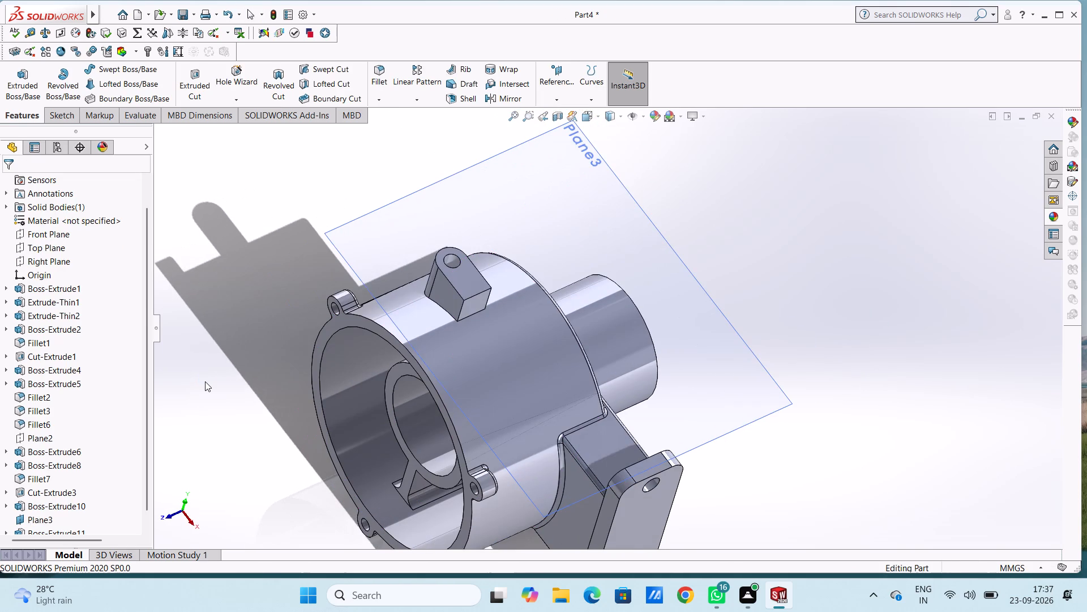
{"action": "key", "text": "ctrl+7"}
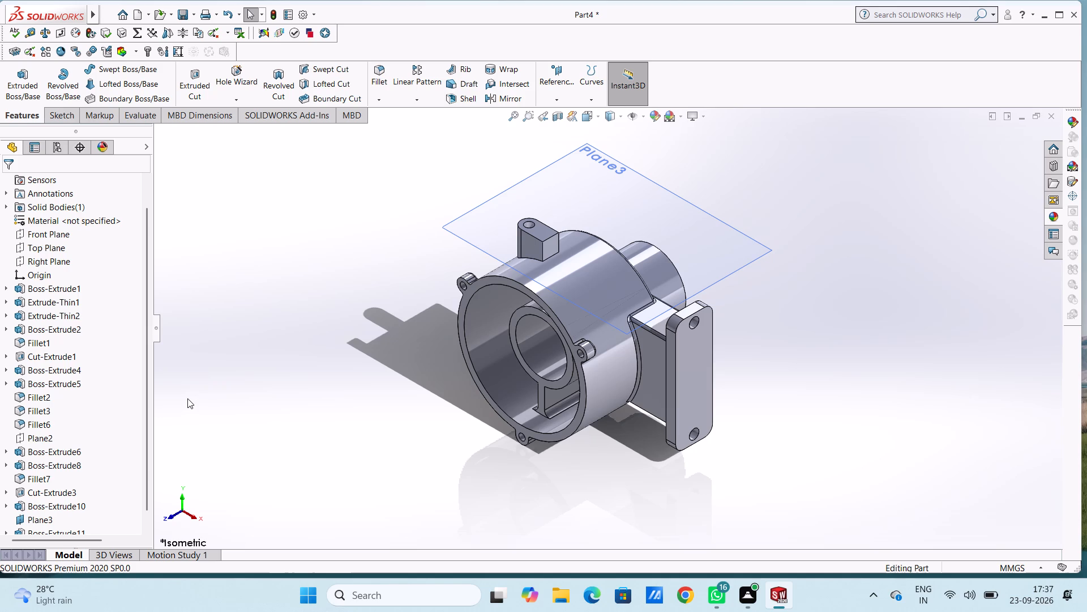
{"action": "key", "text": "ctrl+1"}
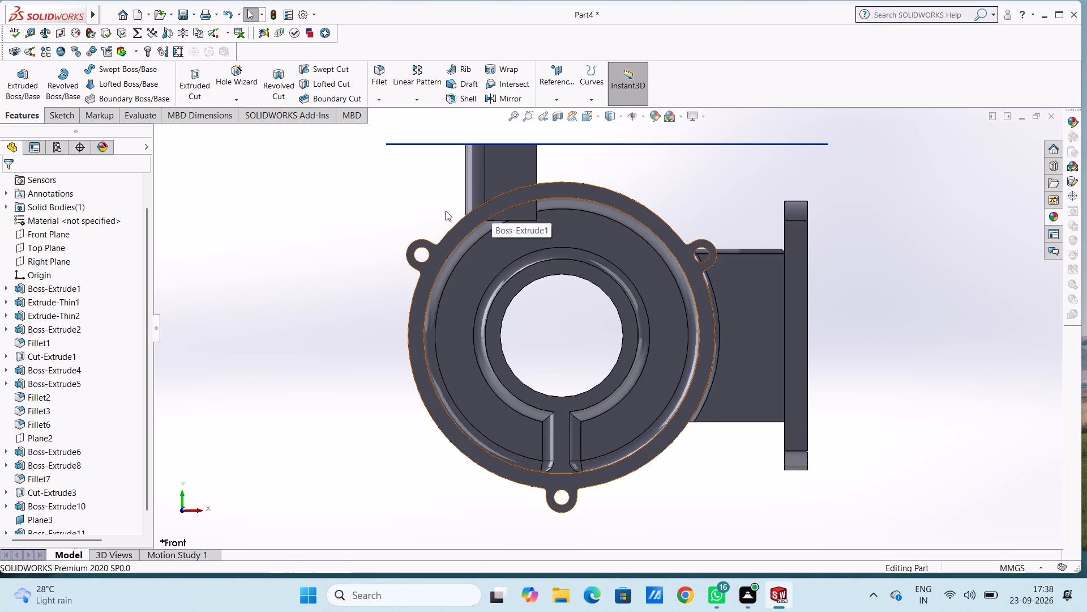
{"action": "middle_click_drag", "start_coordinate": [385, 212], "coordinate": [386, 223]}
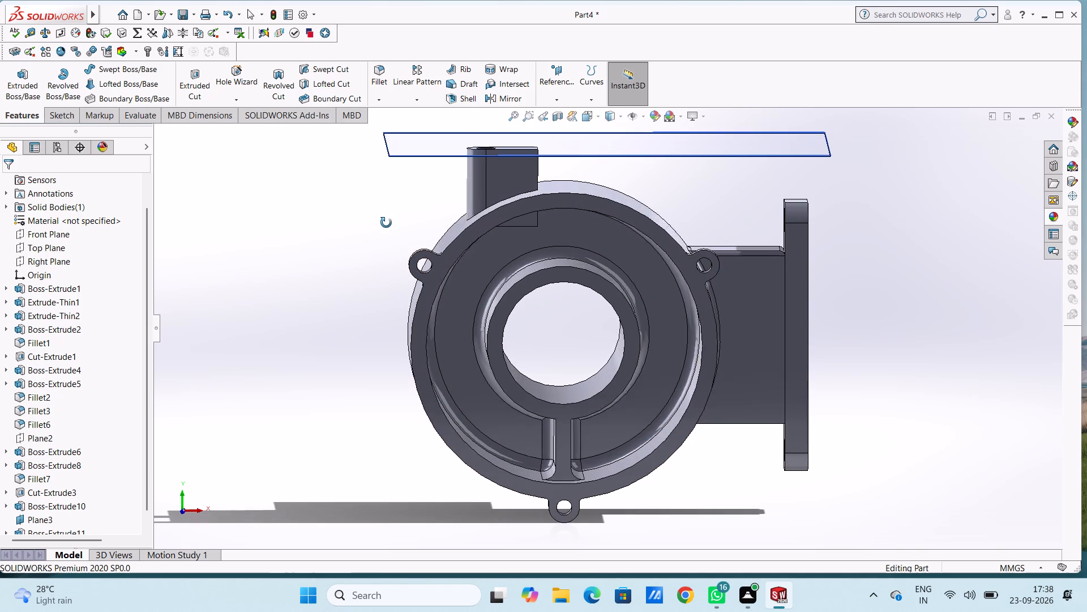
{"action": "middle_click_drag", "start_coordinate": [386, 223], "coordinate": [376, 270]}
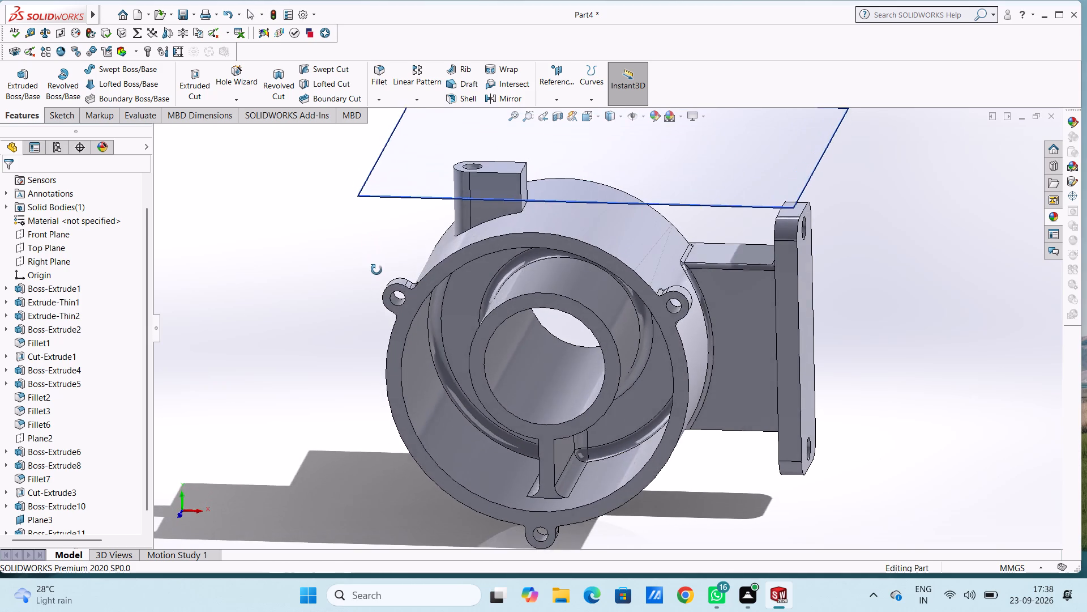
{"action": "middle_click_drag", "start_coordinate": [376, 270], "coordinate": [373, 288]}
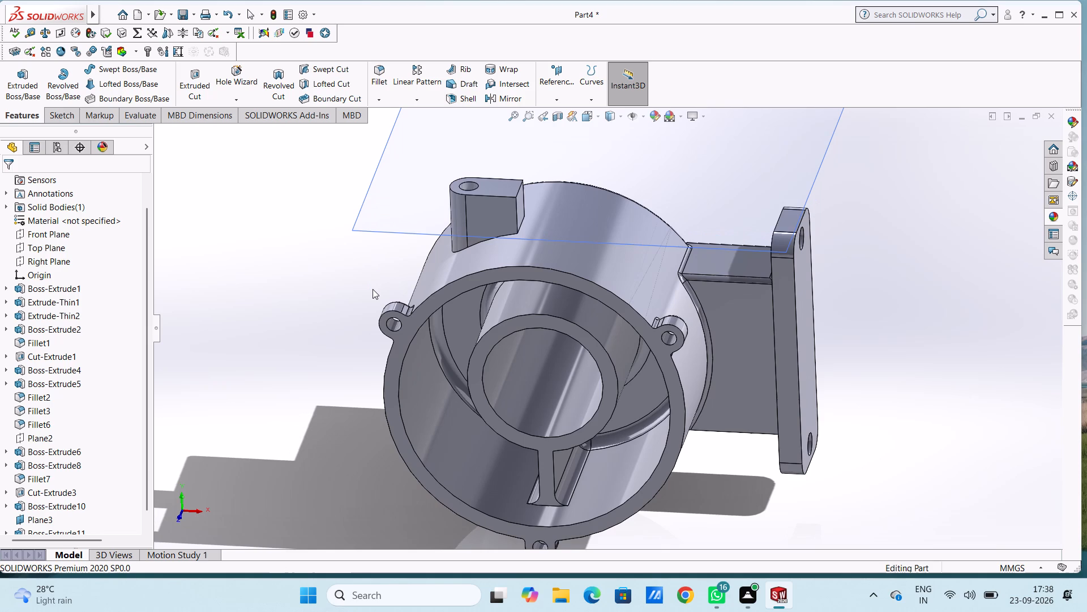
{"action": "key", "text": "ctrl+1"}
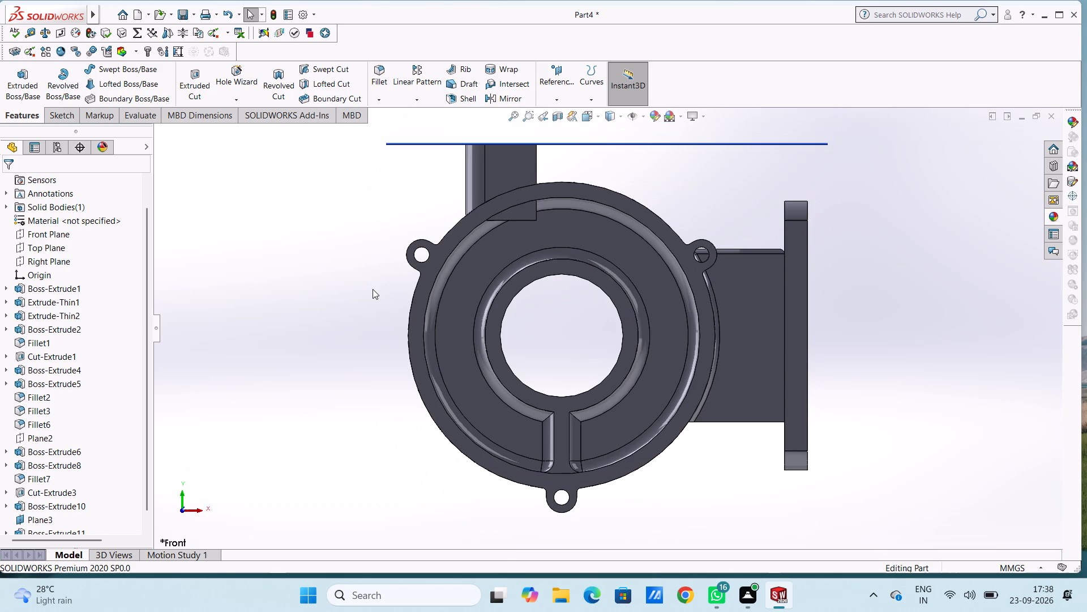
{"action": "key", "text": "ctrl+5"}
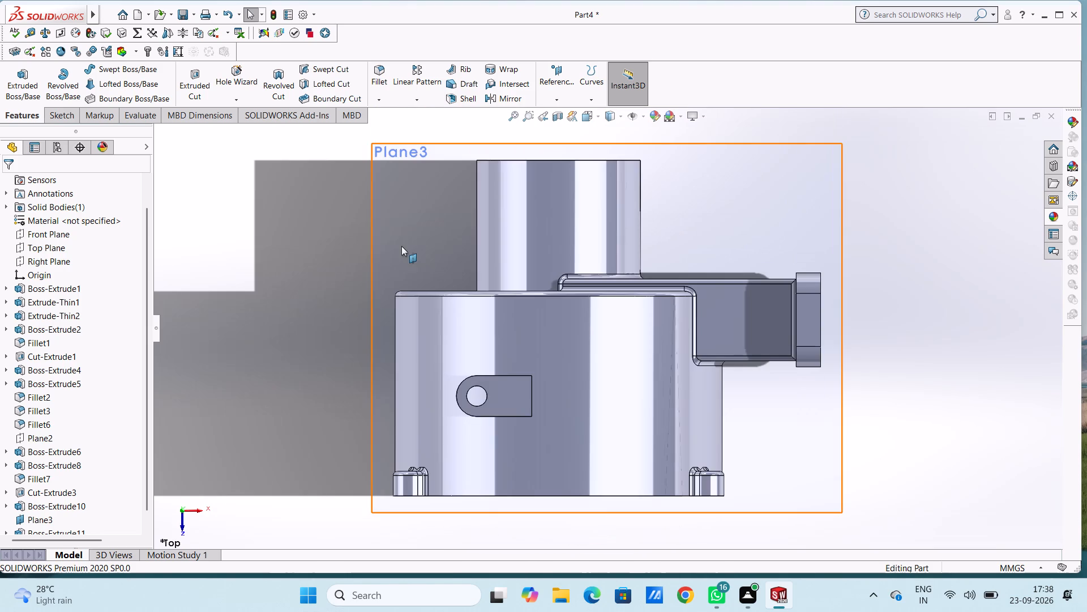
On Plane3, sketch a circle of 9 mm radius centred vertically below the origin, level with the tab's hole.
{"action": "left_click", "coordinate": [401, 246]}
{"action": "left_click", "coordinate": [452, 214]}
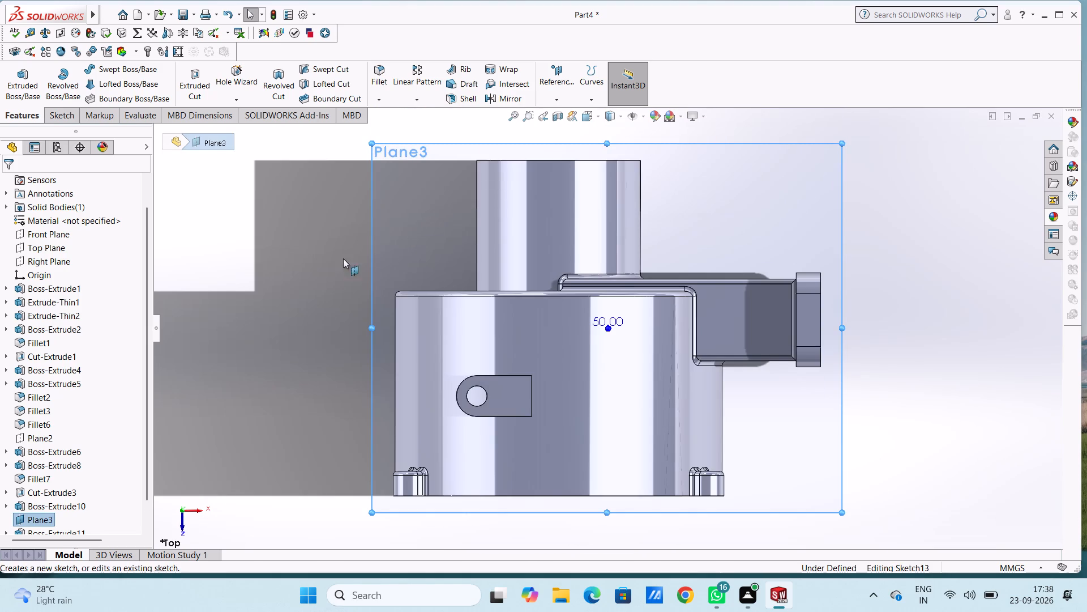
{"action": "left_click", "coordinate": [332, 258]}
{"action": "left_click", "coordinate": [128, 70]}
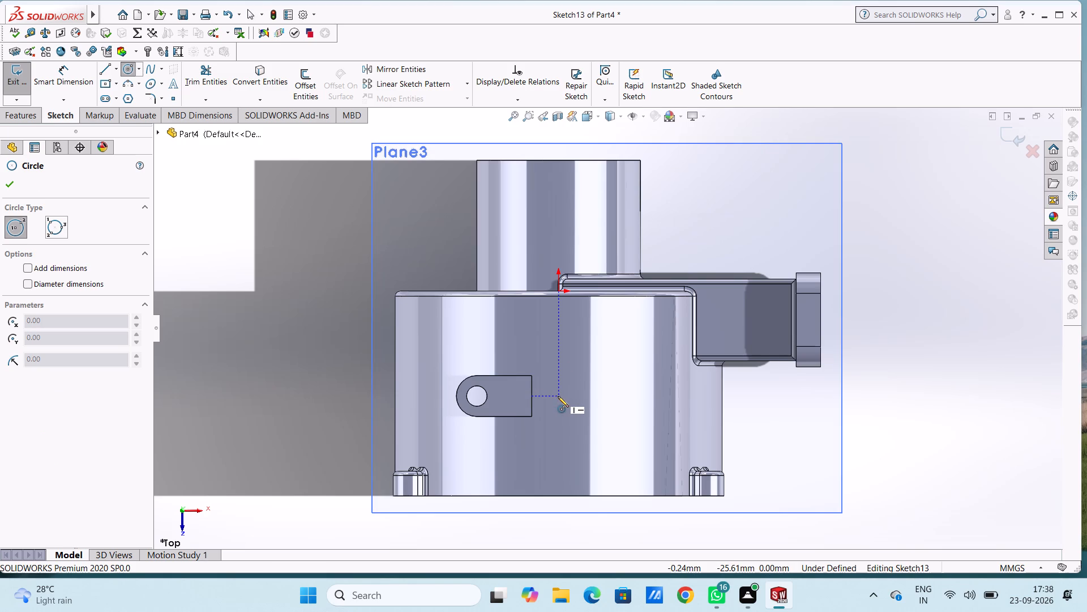
{"action": "left_click", "coordinate": [559, 395]}
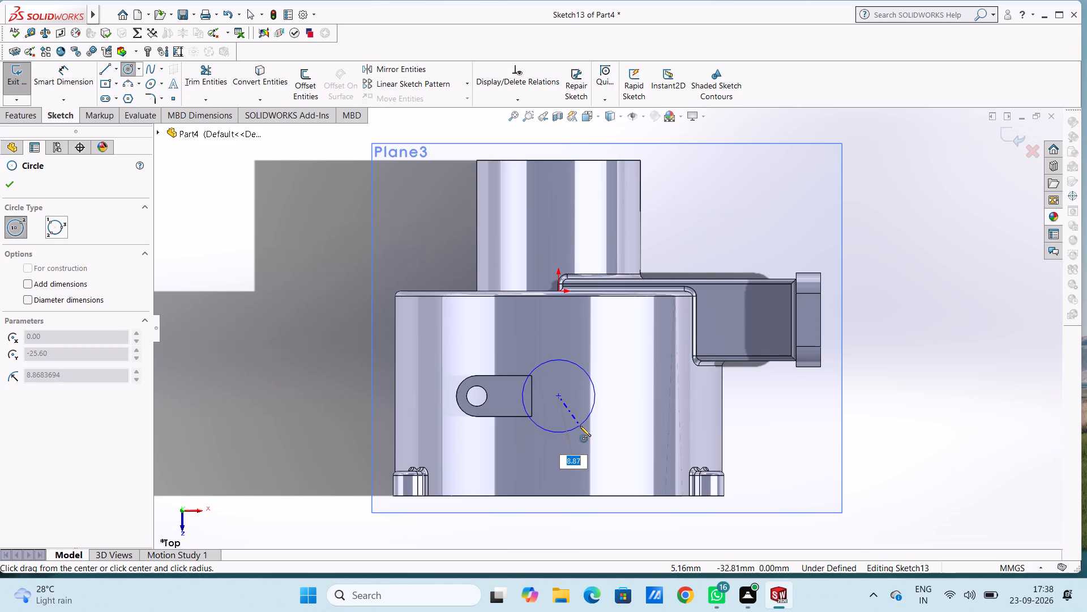
{"action": "key", "text": "9"}
{"action": "key", "text": "Return"}
{"action": "key", "text": "Escape"}
{"action": "key", "text": "Escape"}
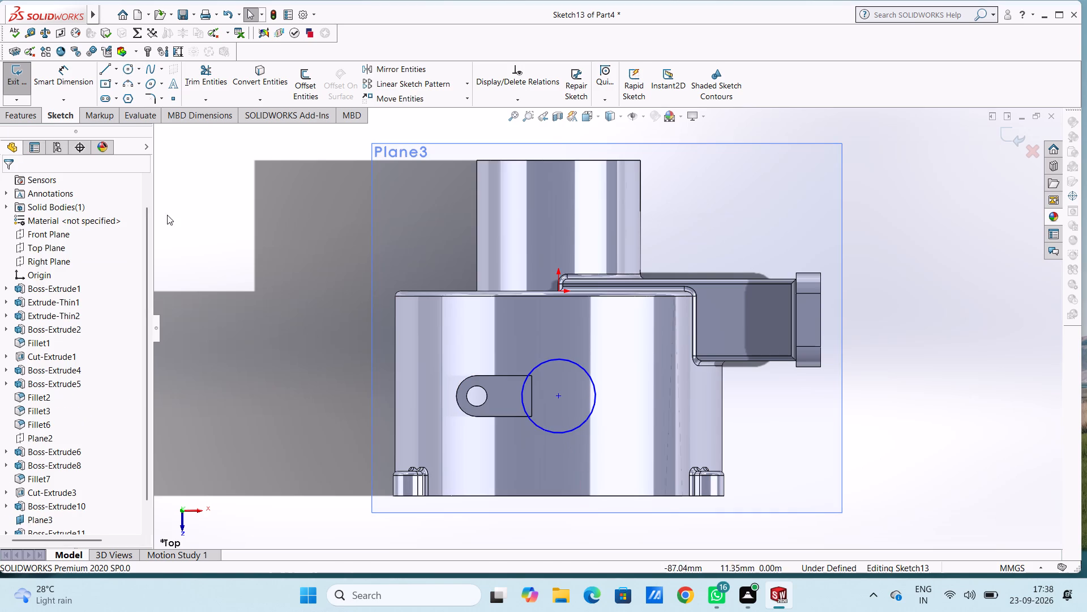
Dimension the new circle's diameter at 18 mm.
{"action": "left_click", "coordinate": [62, 73]}
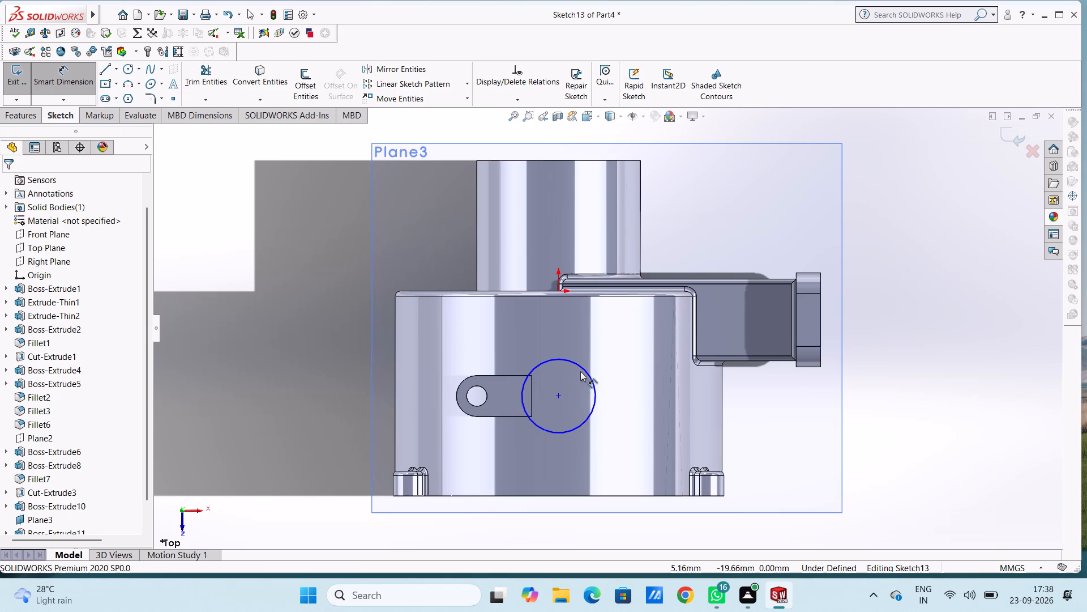
{"action": "left_click", "coordinate": [581, 368]}
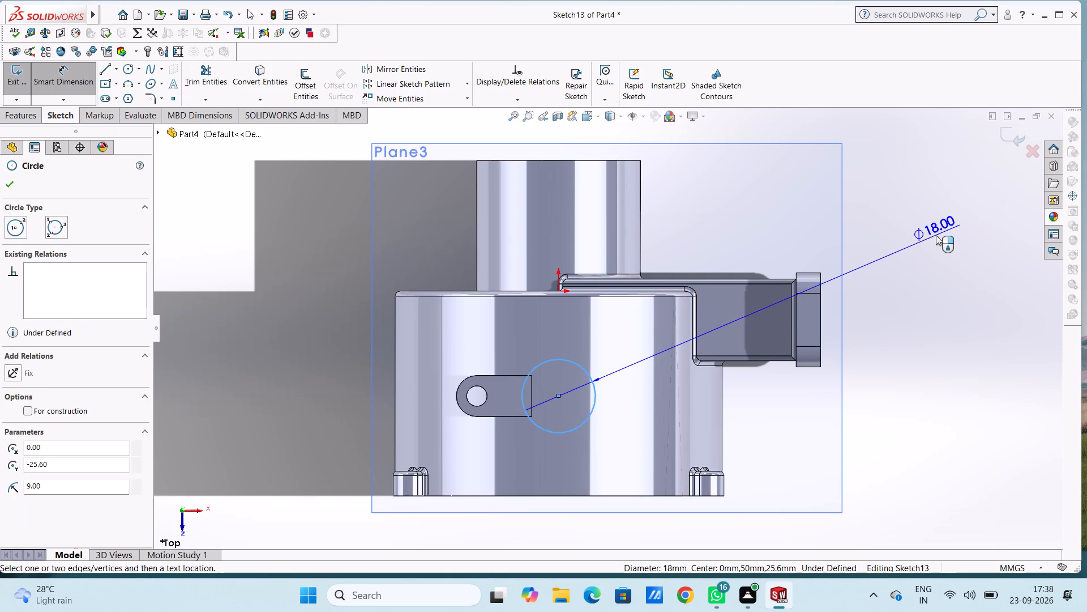
{"action": "left_click", "coordinate": [936, 235]}
{"action": "left_click", "coordinate": [888, 218]}
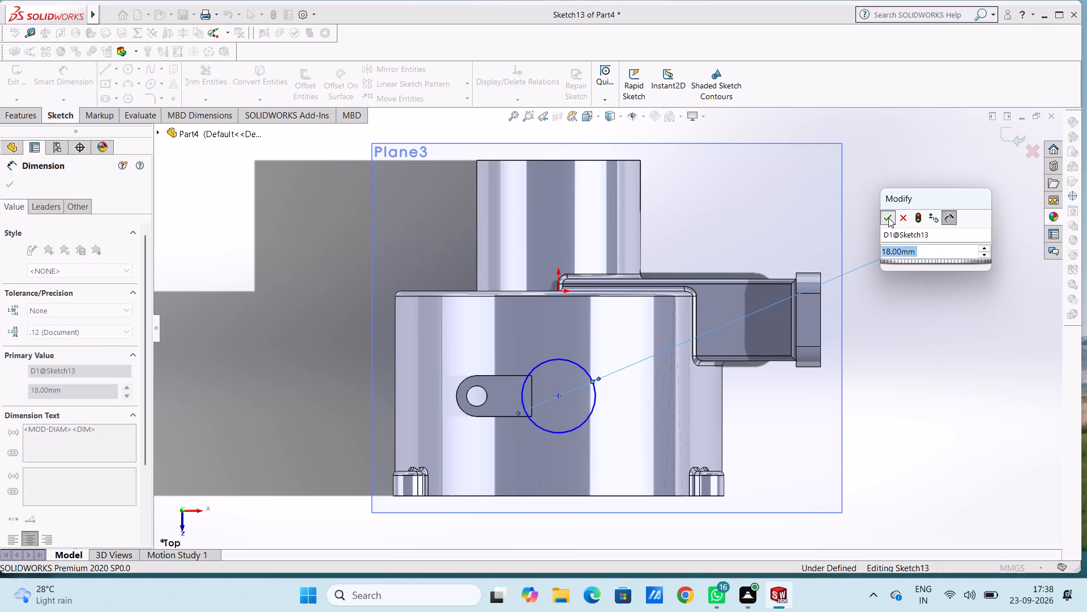
{"action": "left_click", "coordinate": [895, 185]}
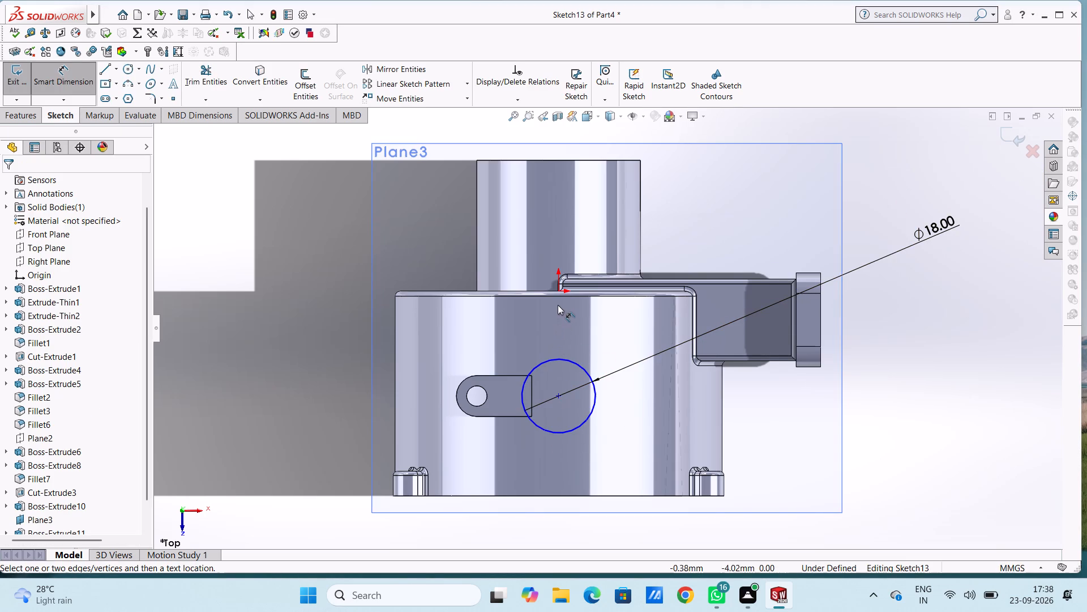
Dimension the vertical distance from the circle's centre to the large cylinder's edge beside the narrower neck, keeping its drawn value.
{"action": "left_click", "coordinate": [558, 296]}
{"action": "left_click", "coordinate": [558, 297]}
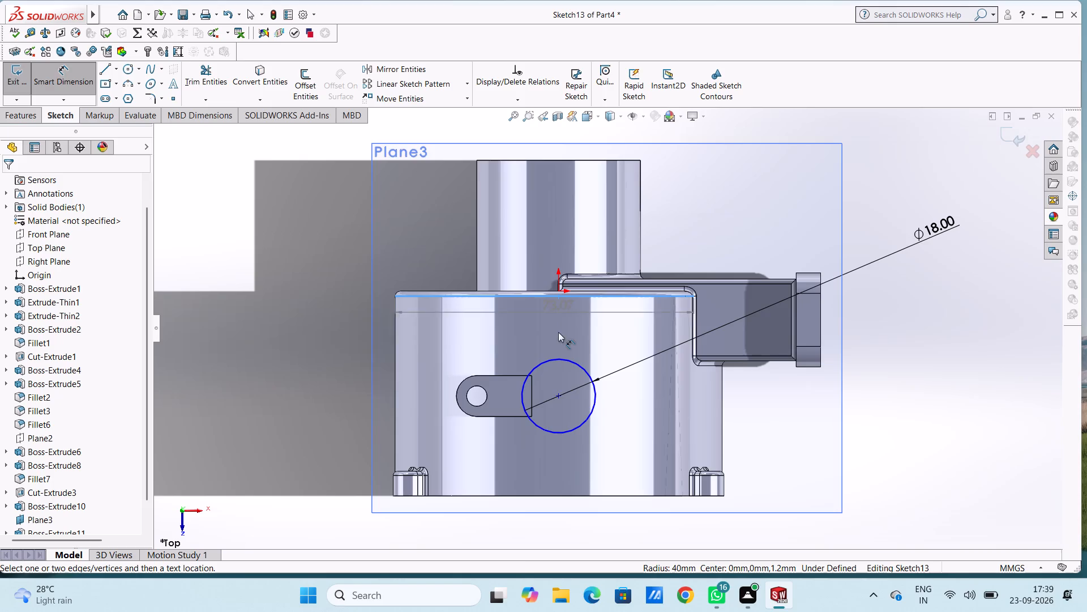
{"action": "left_click", "coordinate": [559, 394]}
{"action": "left_click", "coordinate": [991, 390]}
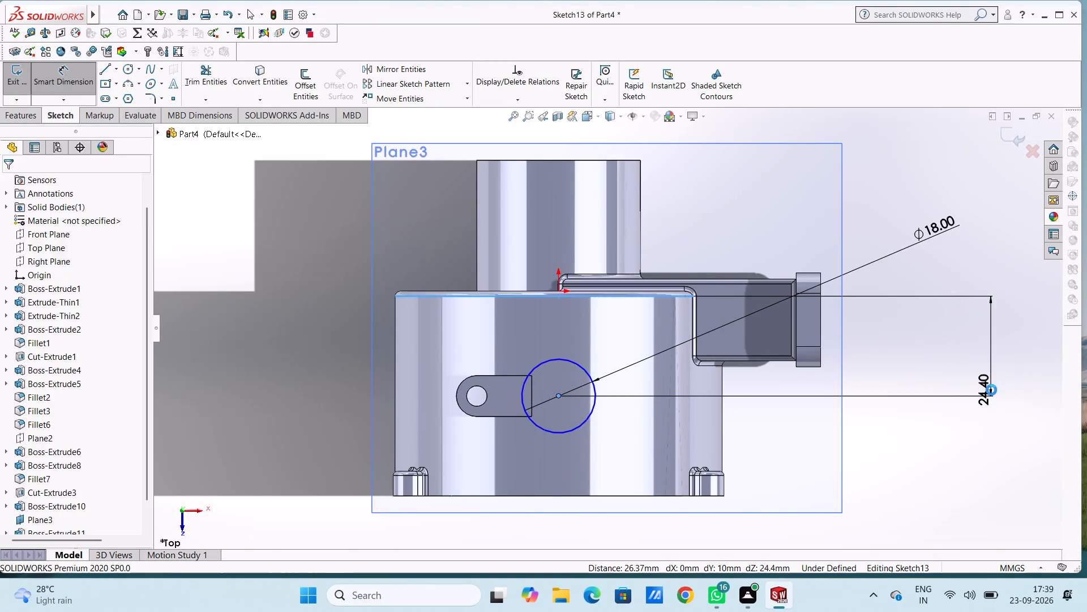
{"action": "left_click", "coordinate": [944, 373]}
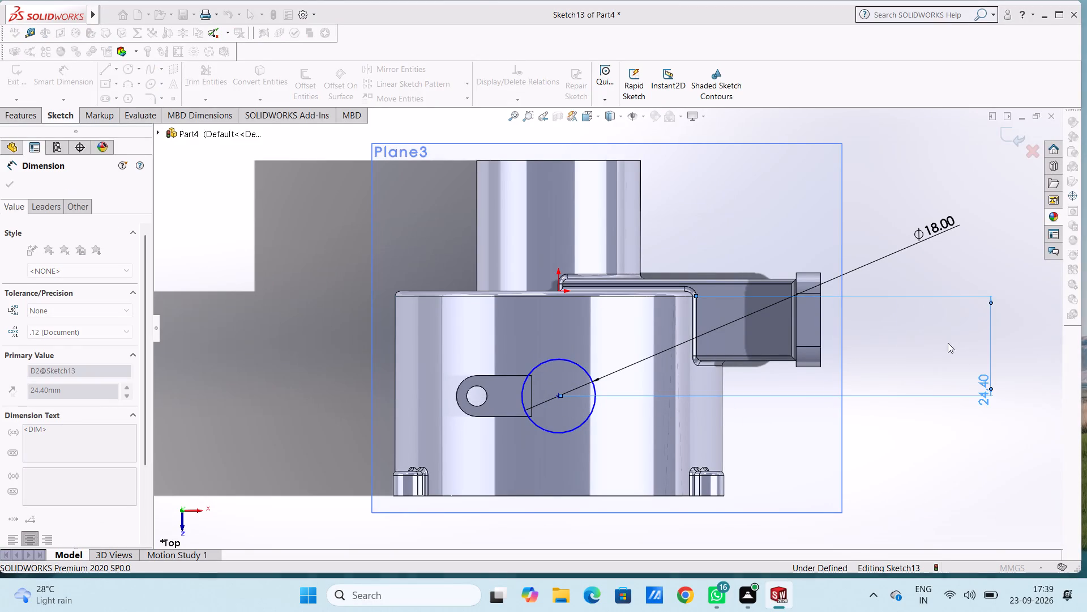
{"action": "left_click", "coordinate": [950, 329]}
Dimension the horizontal distance from the circle's centre to the large cylinder's side edge on the flange side, keeping its drawn value.
{"action": "left_click", "coordinate": [557, 394]}
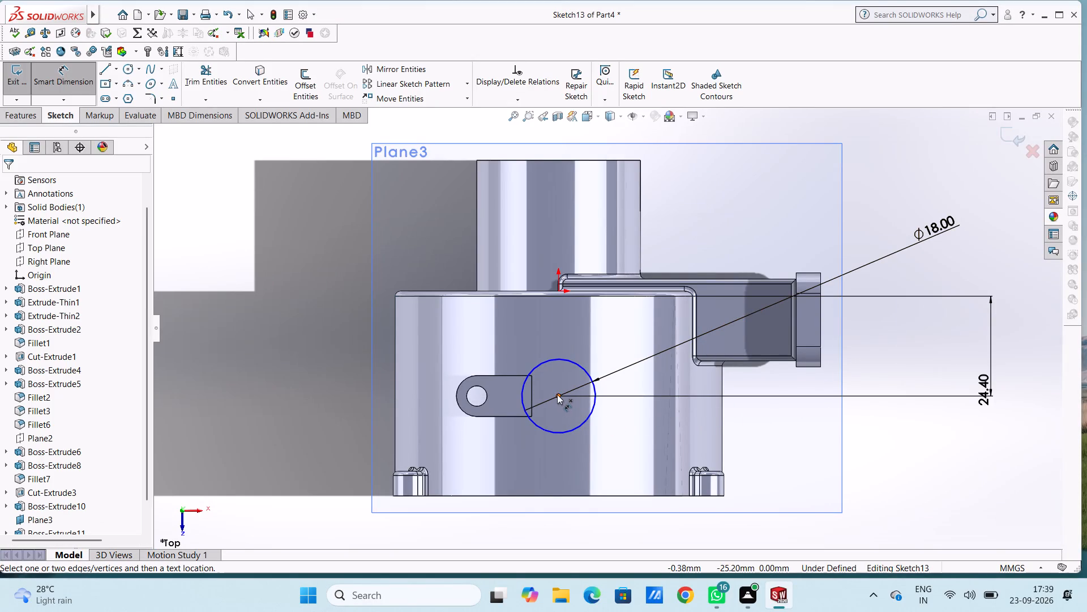
{"action": "left_click", "coordinate": [723, 422]}
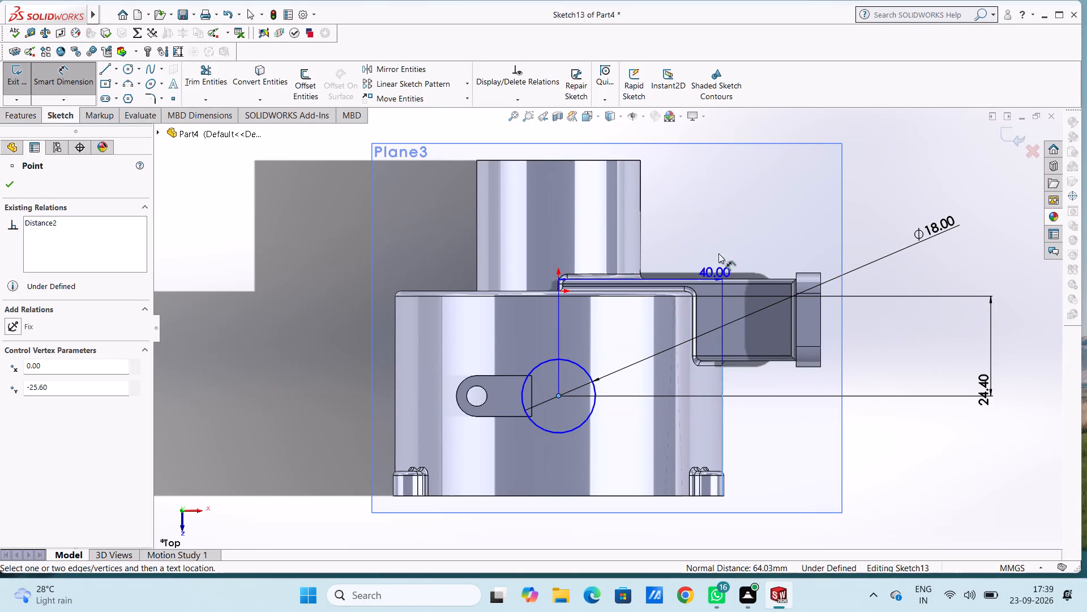
{"action": "left_click", "coordinate": [731, 179]}
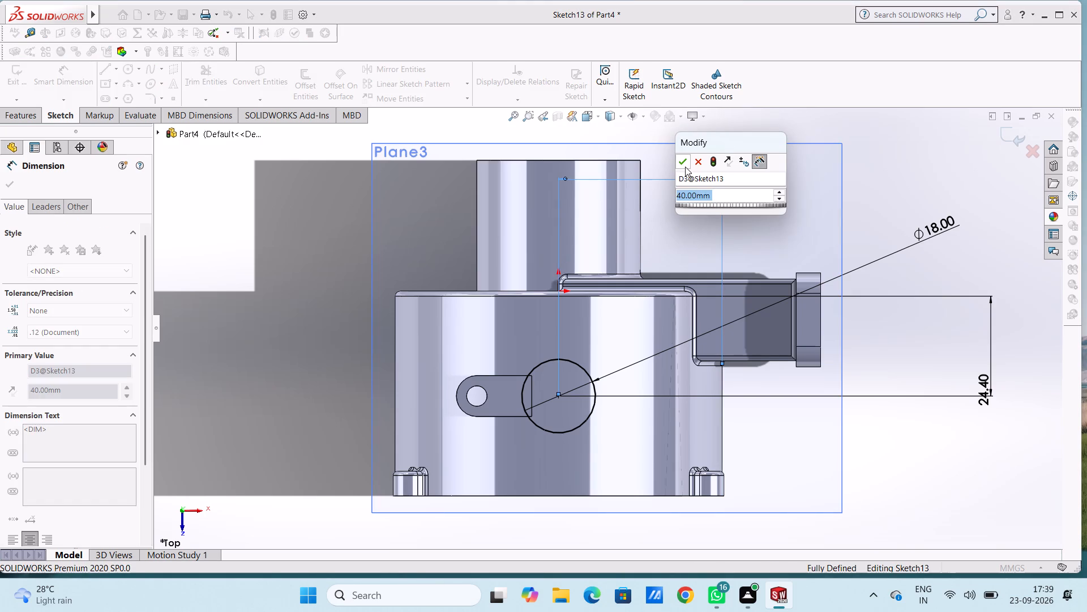
{"action": "left_click", "coordinate": [685, 166]}
{"action": "left_click", "coordinate": [986, 461]}
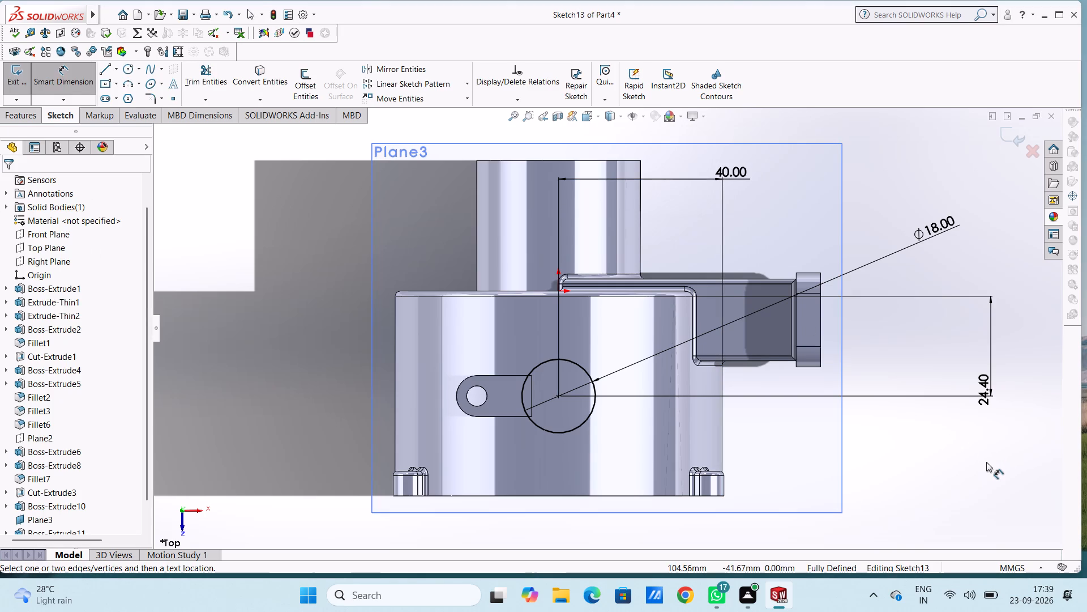
{"action": "key", "text": "Escape"}
{"action": "key", "text": "Escape"}
Start a blind boss extrusion of the 18 mm circle, reversed toward the housing, with a depth of 10 mm.
{"action": "middle_click_drag", "start_coordinate": [948, 487], "coordinate": [875, 343]}
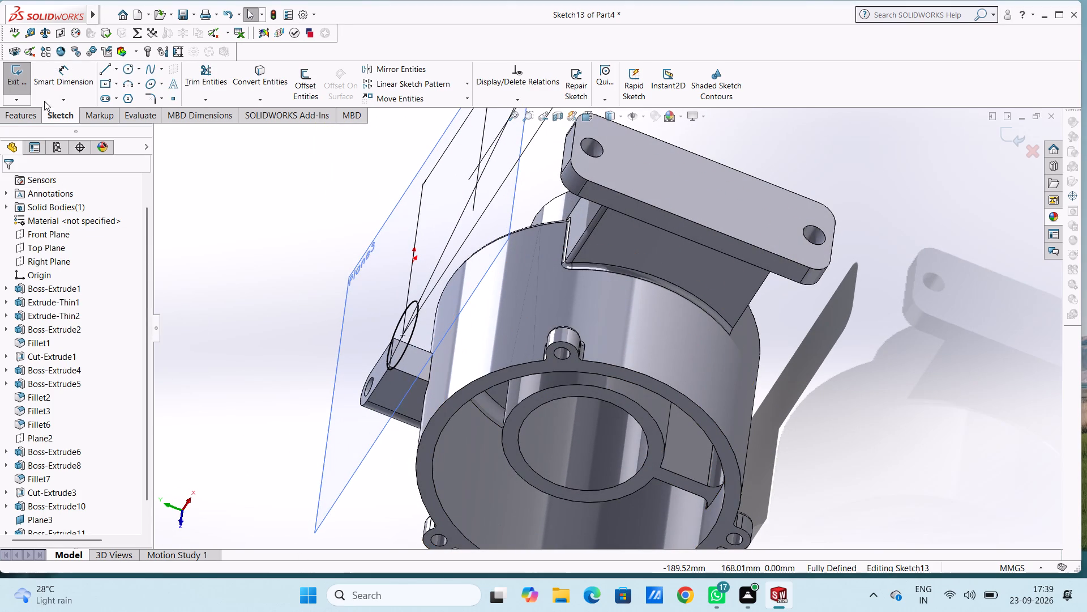
{"action": "left_click", "coordinate": [26, 119]}
{"action": "left_click", "coordinate": [23, 86]}
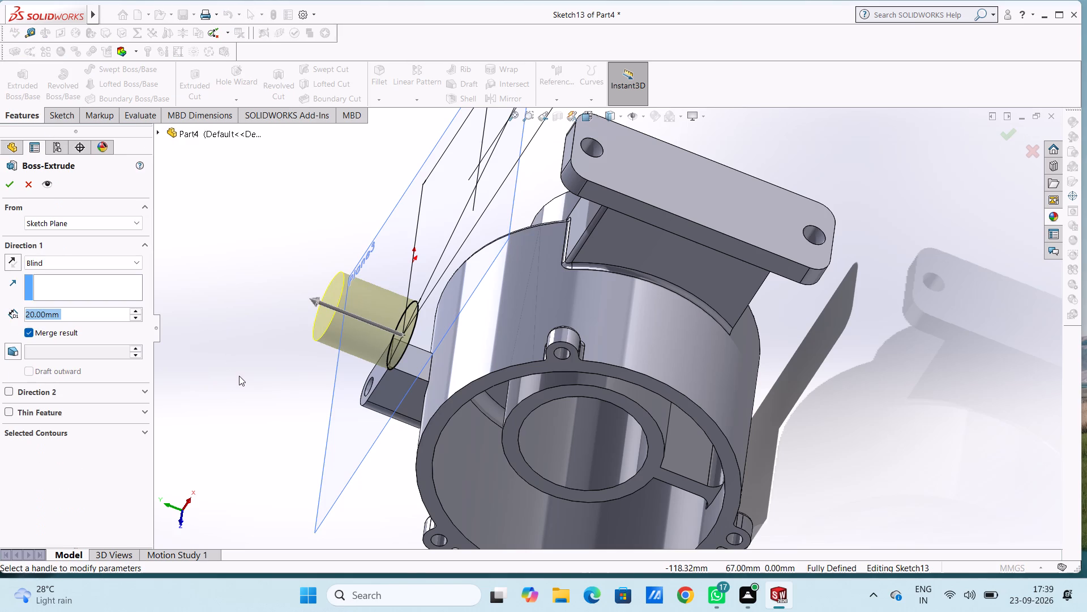
{"action": "middle_click_drag", "start_coordinate": [239, 375], "coordinate": [236, 244]}
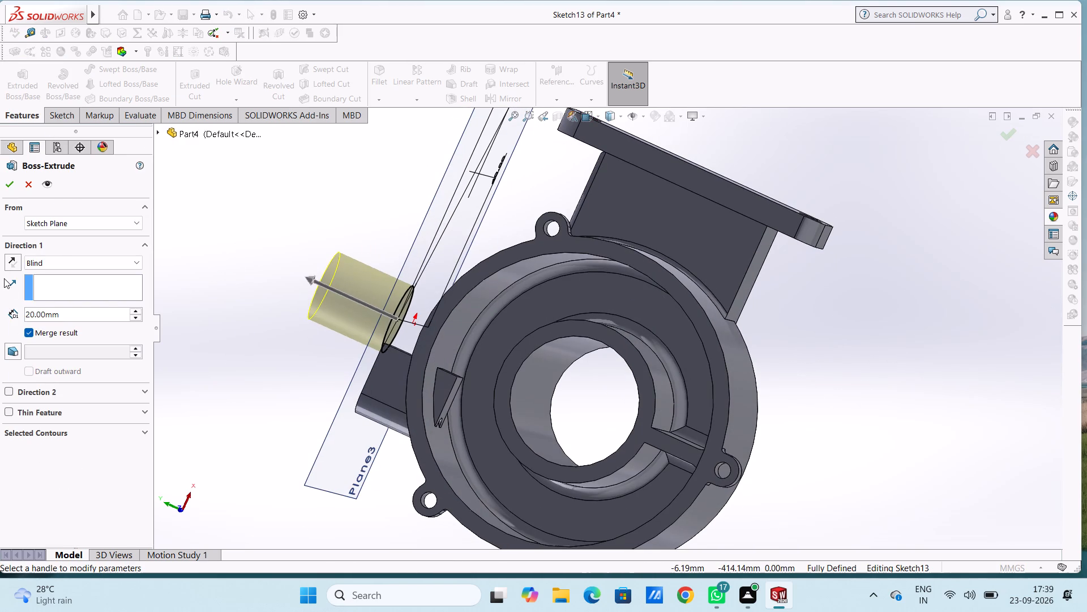
{"action": "left_click", "coordinate": [10, 260]}
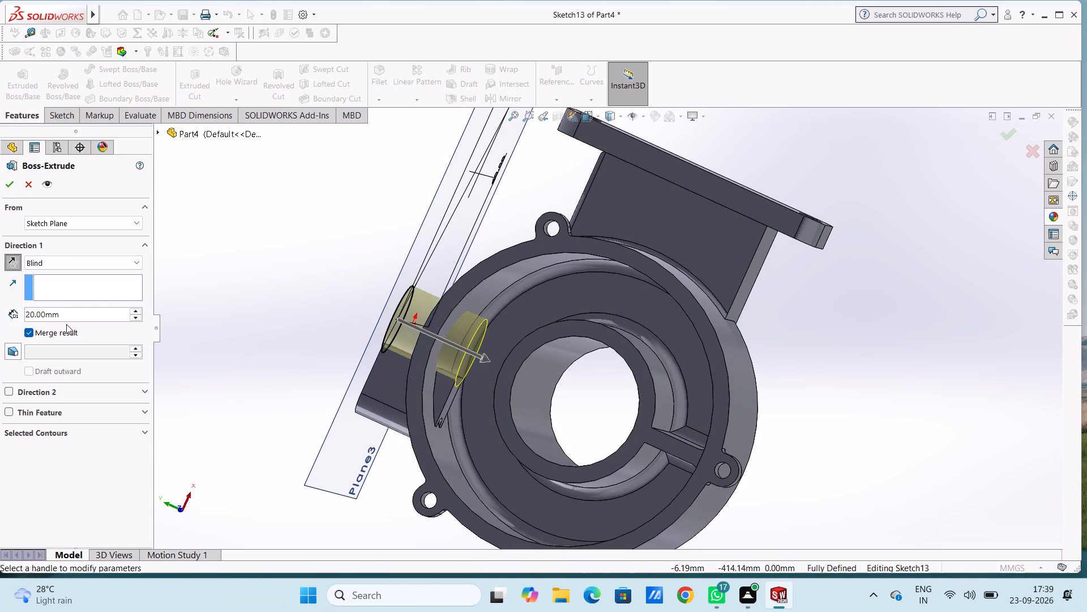
{"action": "double_click", "coordinate": [72, 314]}
{"action": "type", "text": "10"}
{"action": "key", "text": "Return"}
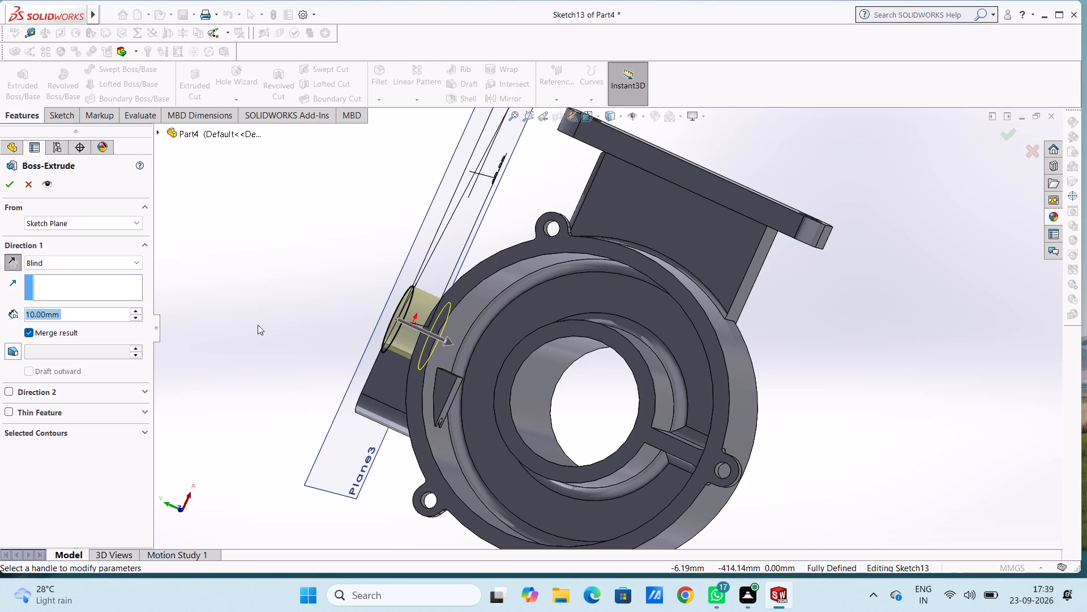
Set the round boss extrusion's depth to 12 mm so it reaches the housing wall, and complete the feature.
{"action": "middle_click_drag", "start_coordinate": [374, 266], "coordinate": [379, 265]}
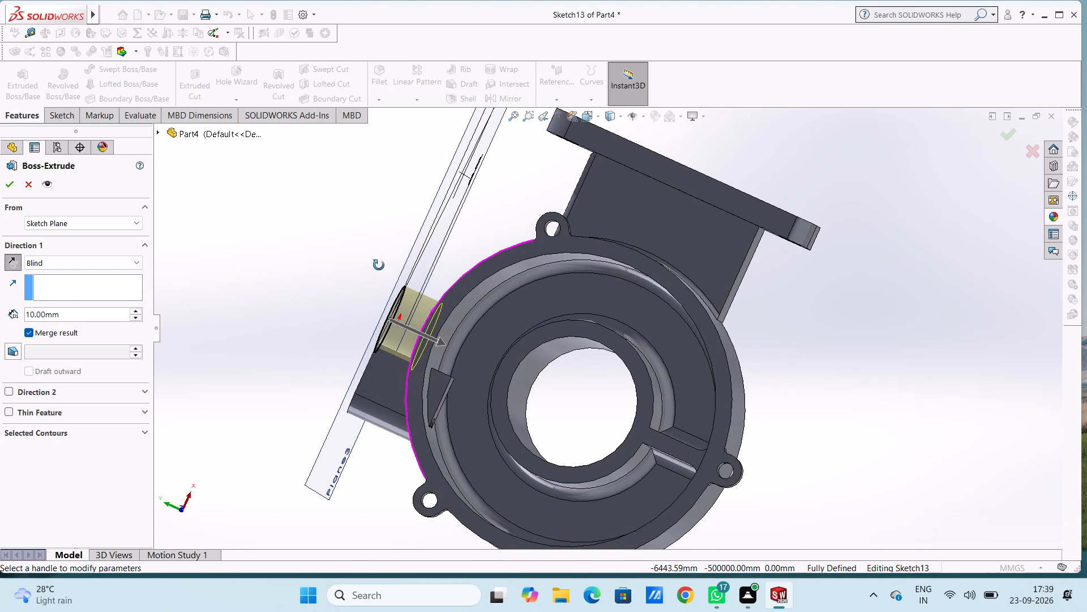
{"action": "middle_click_drag", "start_coordinate": [379, 265], "coordinate": [387, 271]}
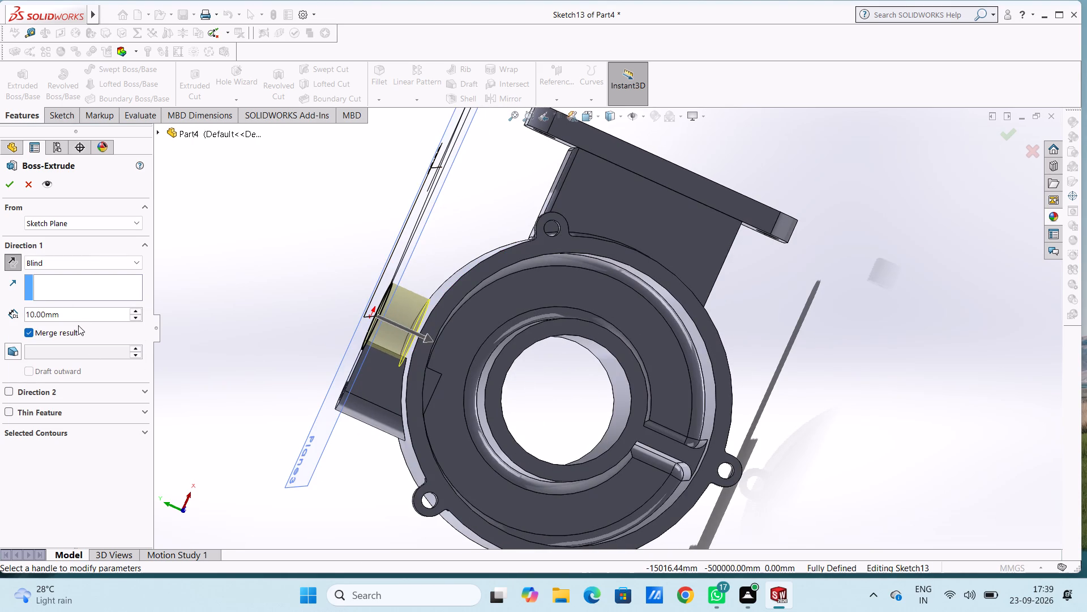
{"action": "double_click", "coordinate": [85, 316]}
{"action": "type", "text": "12"}
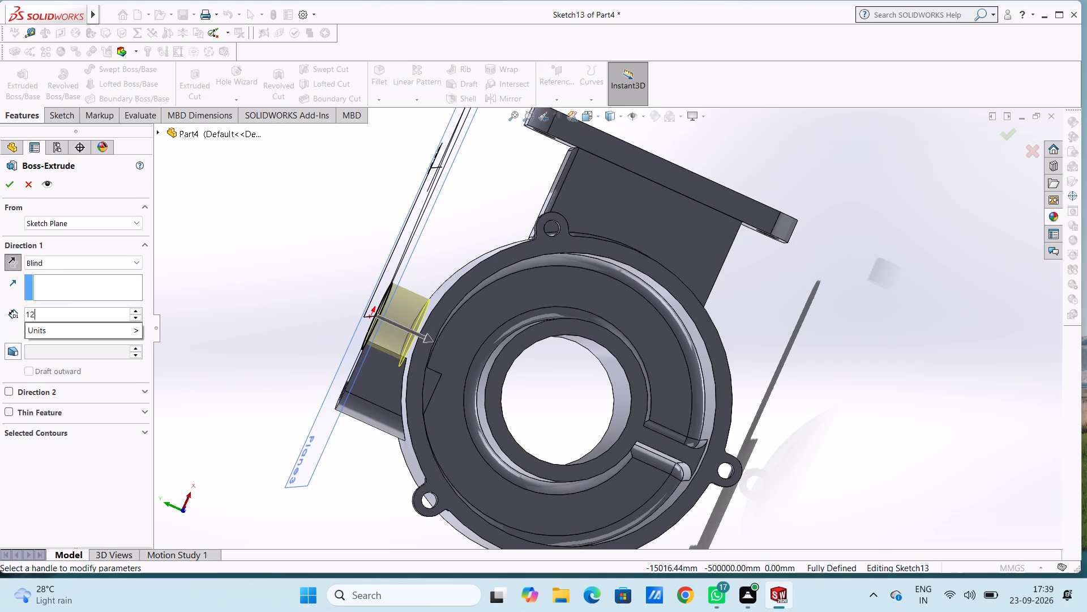
{"action": "key", "text": "Return"}
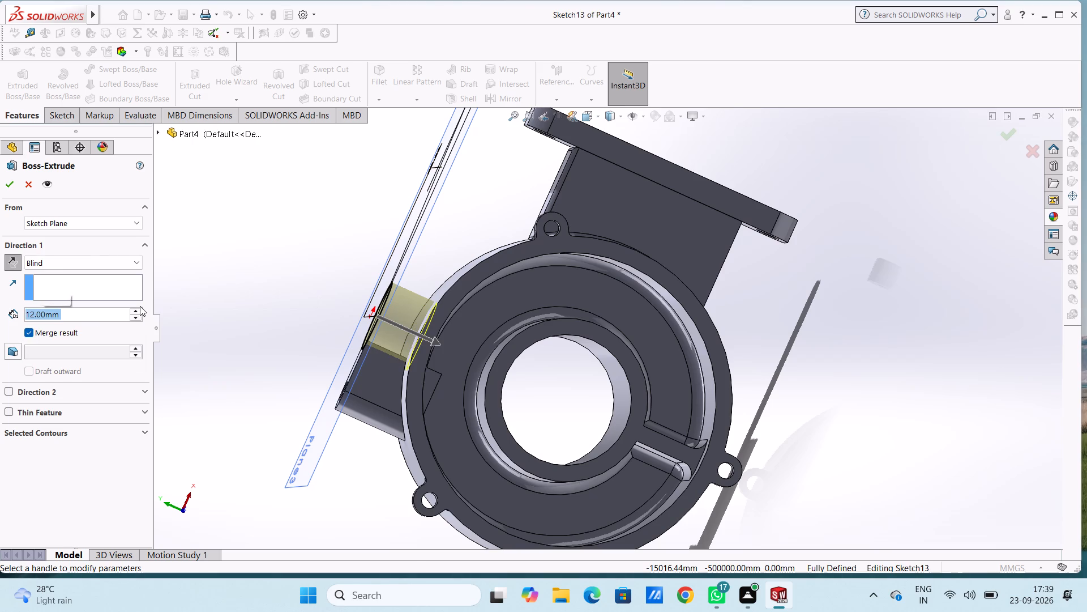
{"action": "left_click", "coordinate": [13, 188]}
{"action": "left_click", "coordinate": [232, 258]}
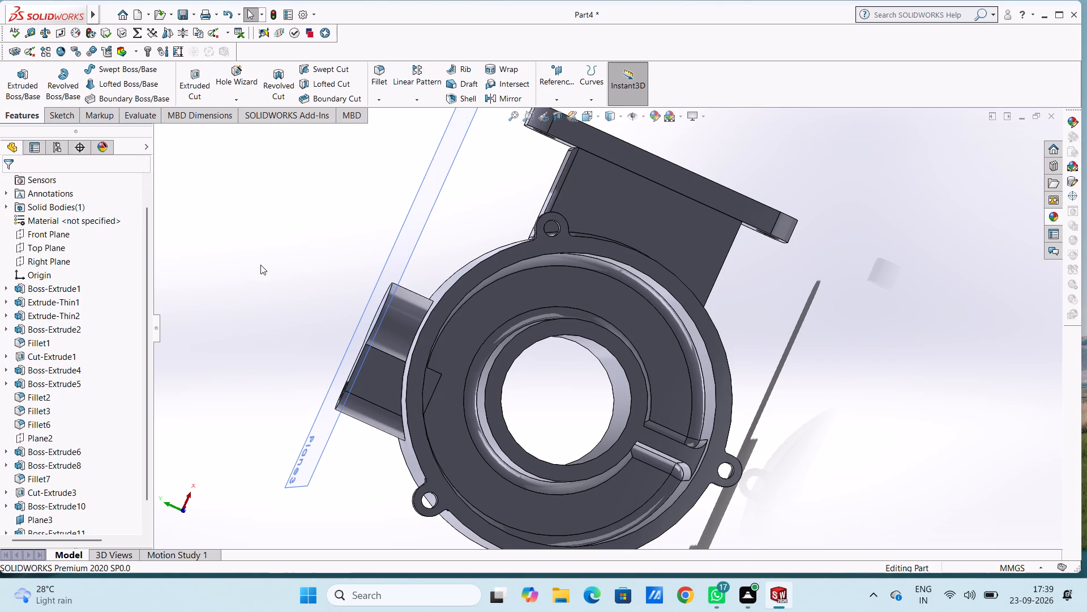
Hide Plane3.
{"action": "middle_click_drag", "start_coordinate": [288, 292], "coordinate": [292, 322]}
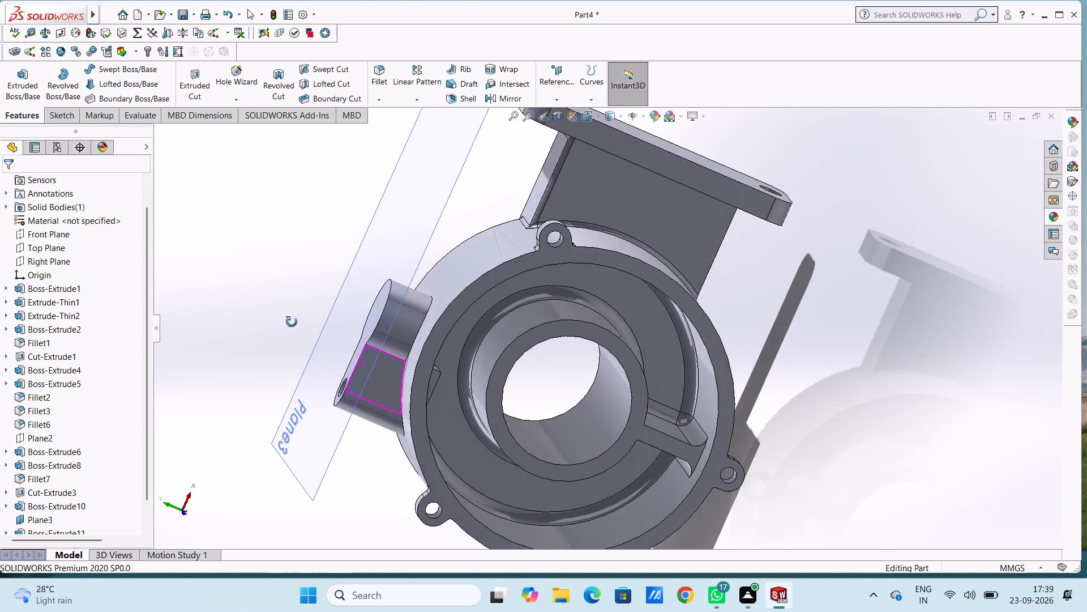
{"action": "middle_click_drag", "start_coordinate": [292, 322], "coordinate": [338, 384]}
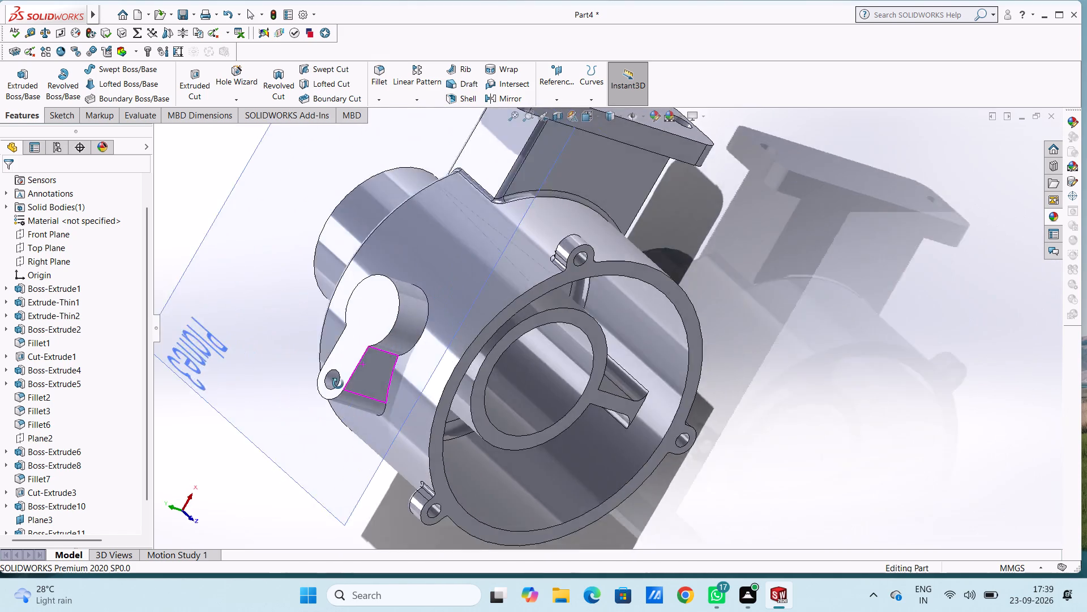
{"action": "middle_click_drag", "start_coordinate": [338, 384], "coordinate": [328, 381]}
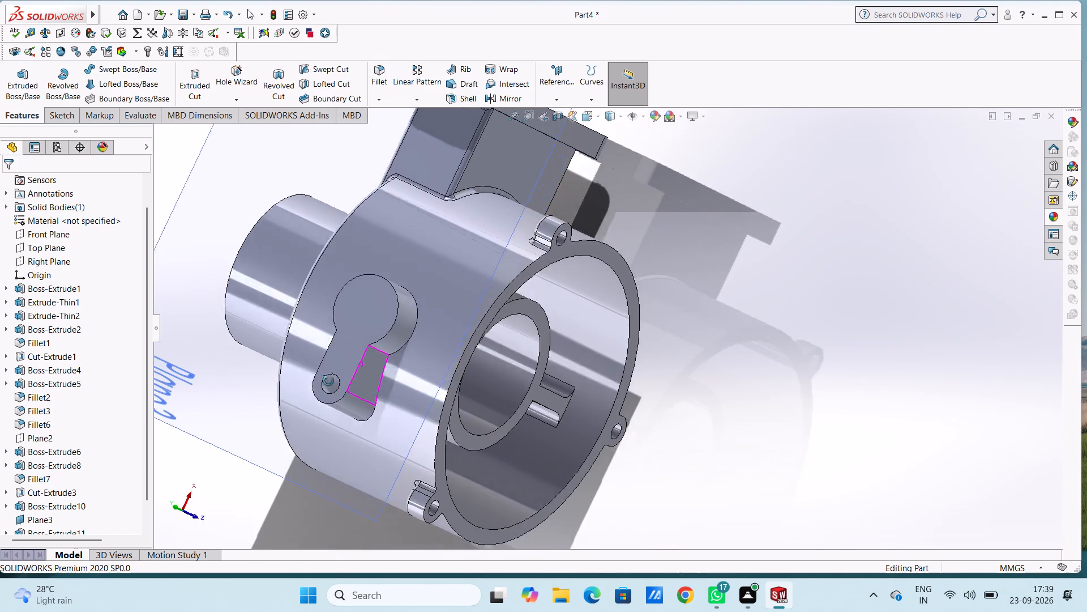
{"action": "middle_click_drag", "start_coordinate": [328, 381], "coordinate": [281, 335]}
{"action": "scroll", "coordinate": [73, 511], "scroll_direction": "down", "scroll_amount": 5}
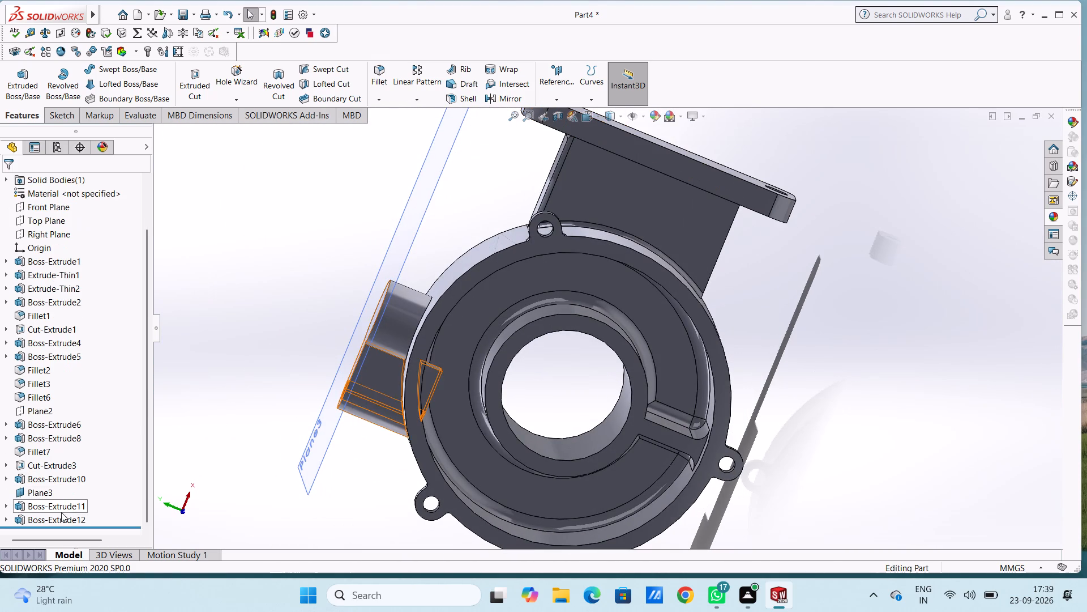
{"action": "left_click", "coordinate": [53, 487]}
{"action": "left_click", "coordinate": [83, 470]}
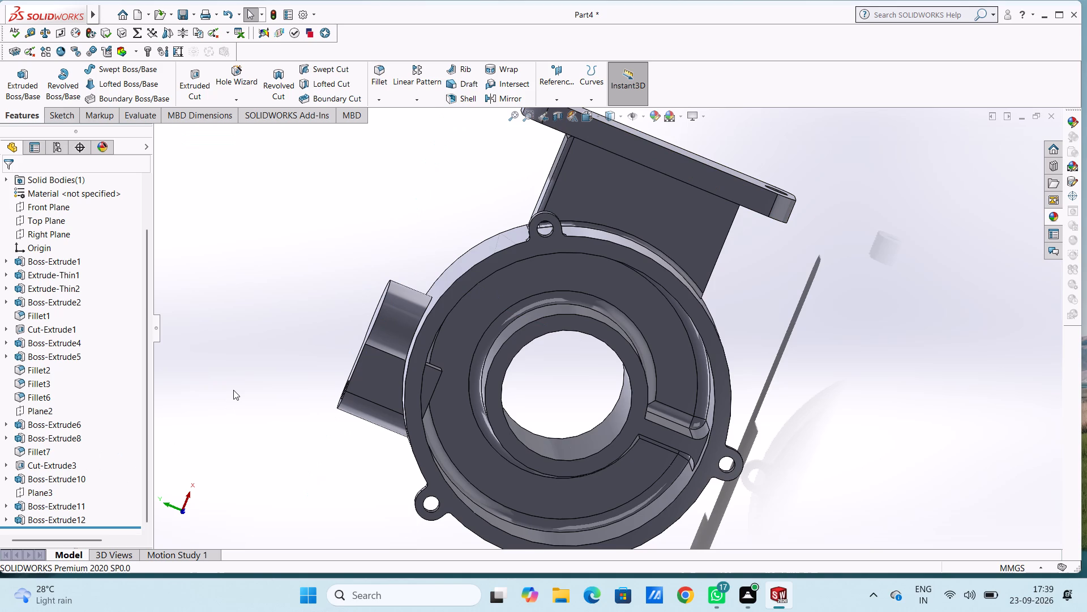
Start a sketch on the housing's front rim face and draw a 36 mm radius circle centred on the origin along the inner rim edge.
{"action": "key", "text": "ctrl+1"}
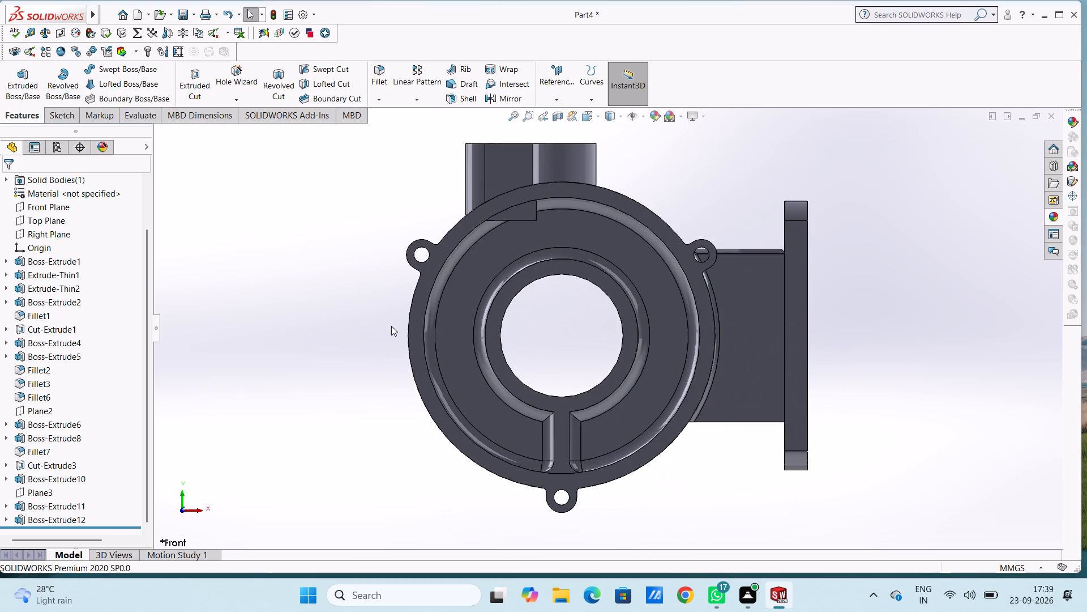
{"action": "left_click", "coordinate": [467, 223]}
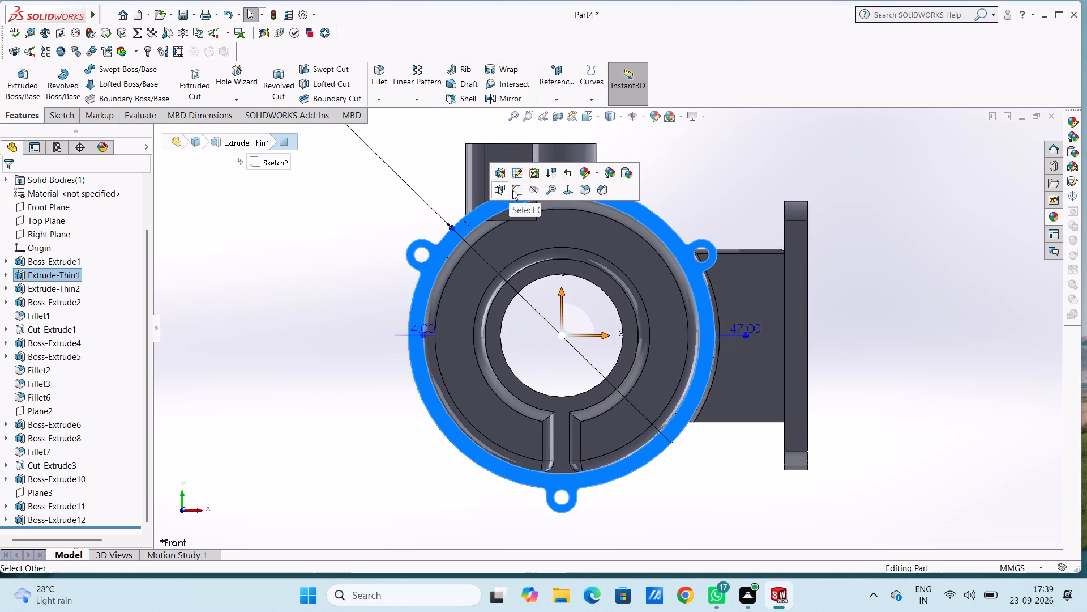
{"action": "left_click", "coordinate": [512, 190]}
{"action": "left_click", "coordinate": [360, 235]}
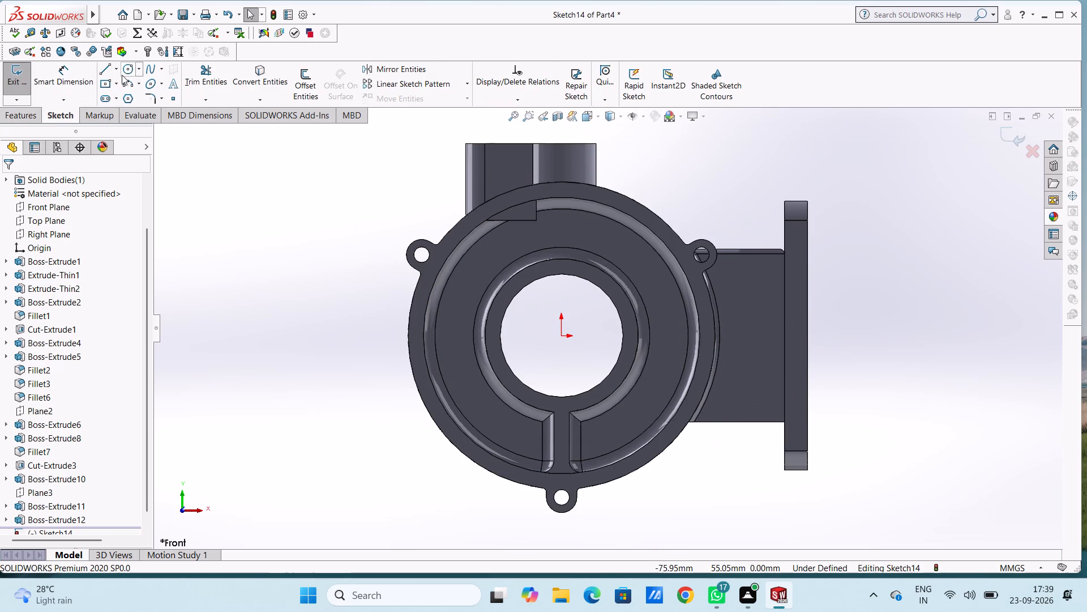
{"action": "left_click", "coordinate": [123, 70]}
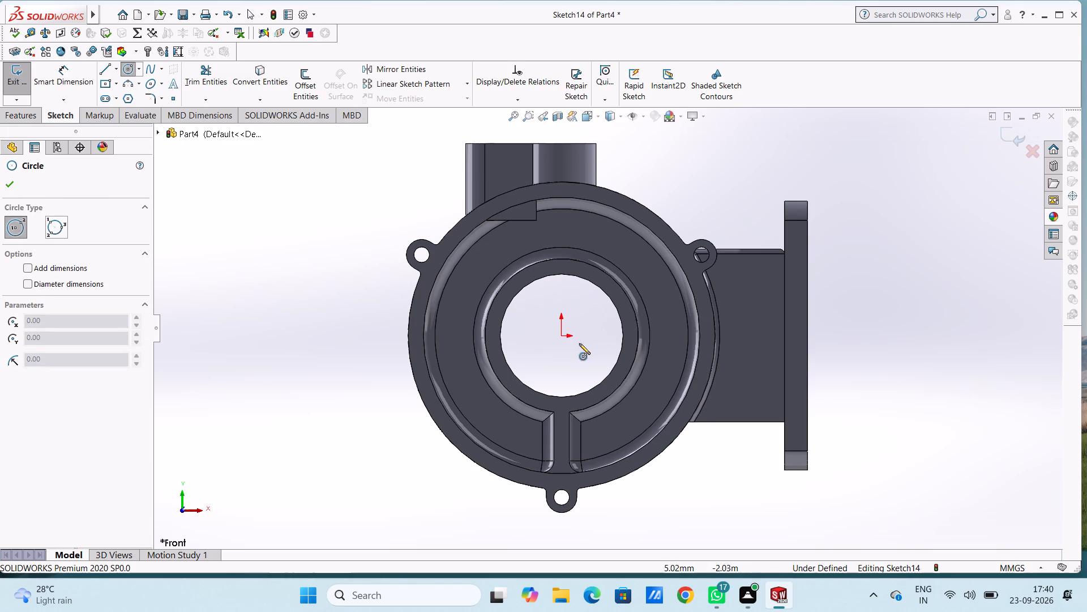
{"action": "left_click", "coordinate": [562, 335]}
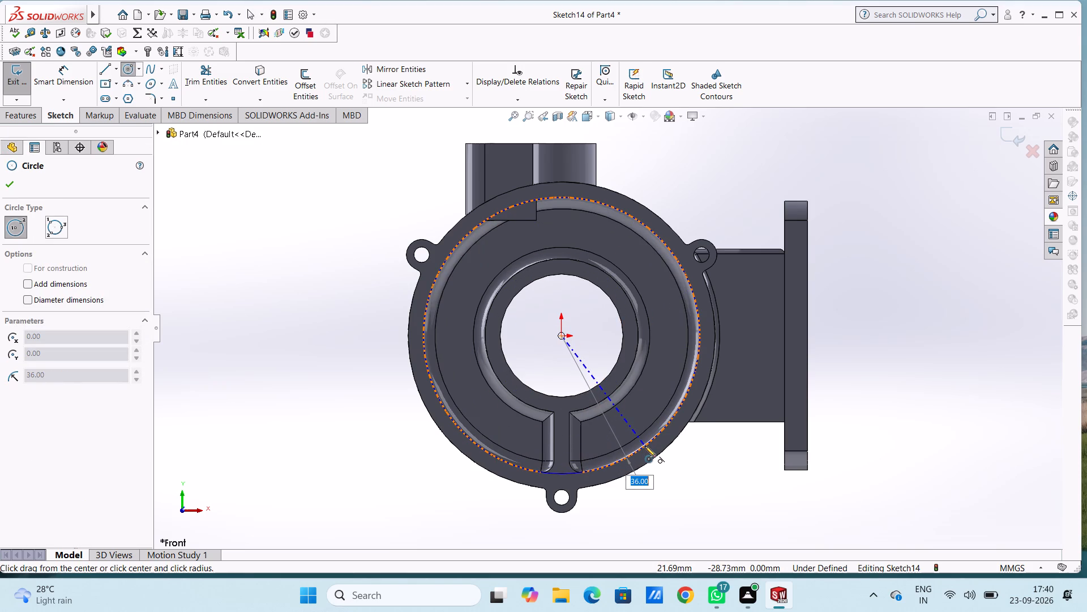
{"action": "left_click", "coordinate": [645, 446]}
{"action": "key", "text": "Escape"}
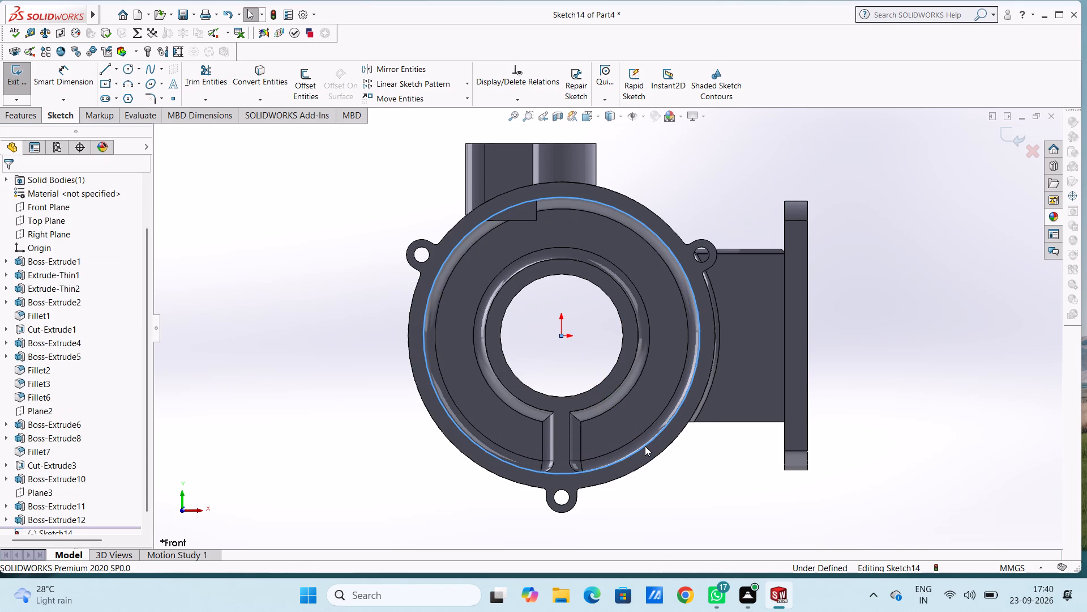
{"action": "key", "text": "Escape"}
Dimension the circle's diameter, keeping its drawn 72 mm value.
{"action": "middle_click_drag", "start_coordinate": [410, 280], "coordinate": [393, 340]}
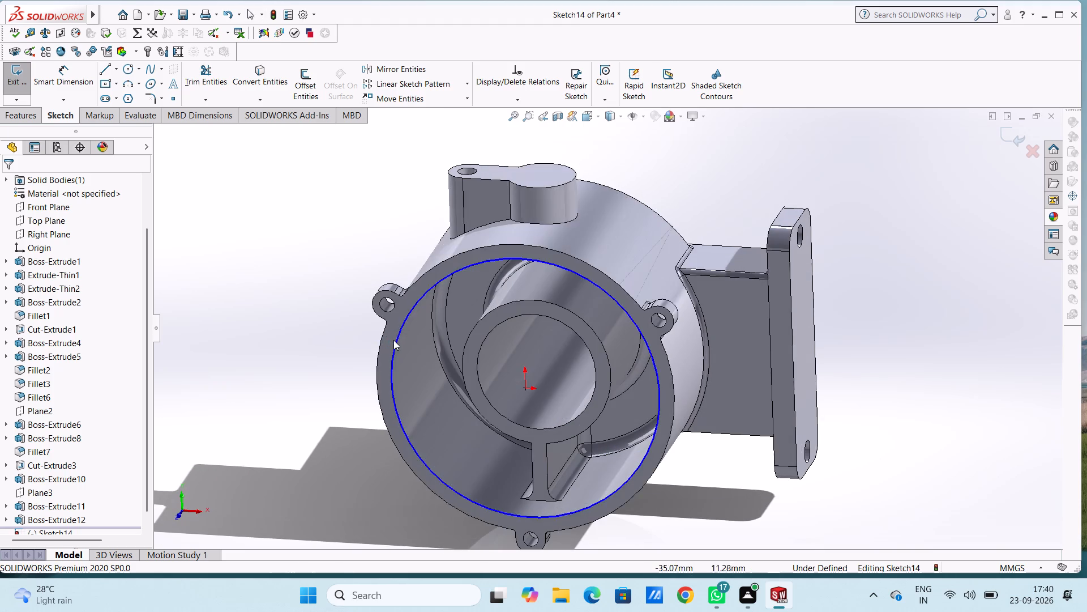
{"action": "left_click", "coordinate": [83, 70]}
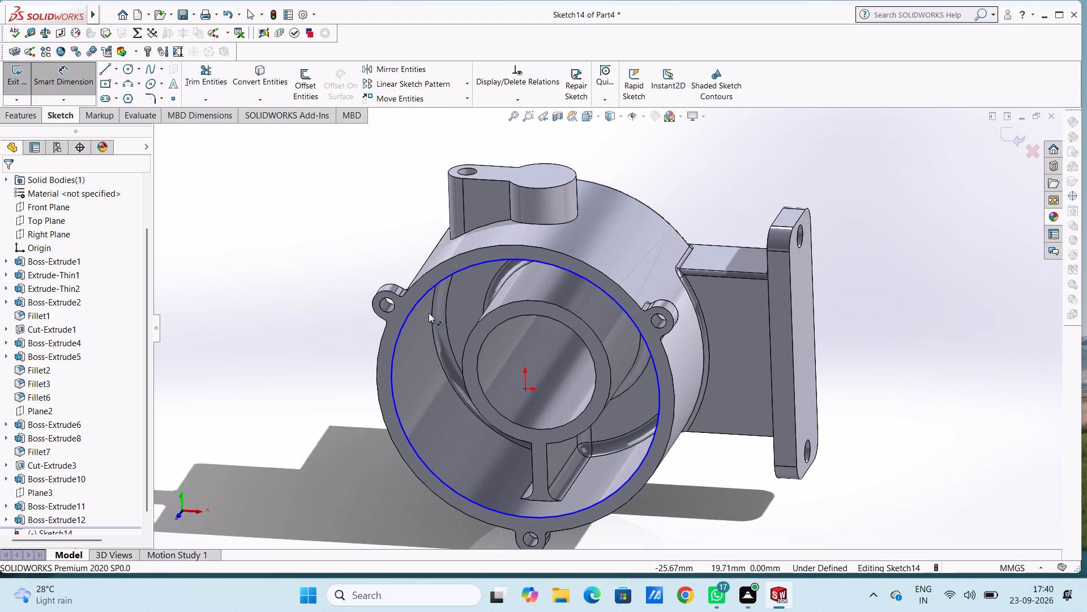
{"action": "left_click", "coordinate": [422, 298]}
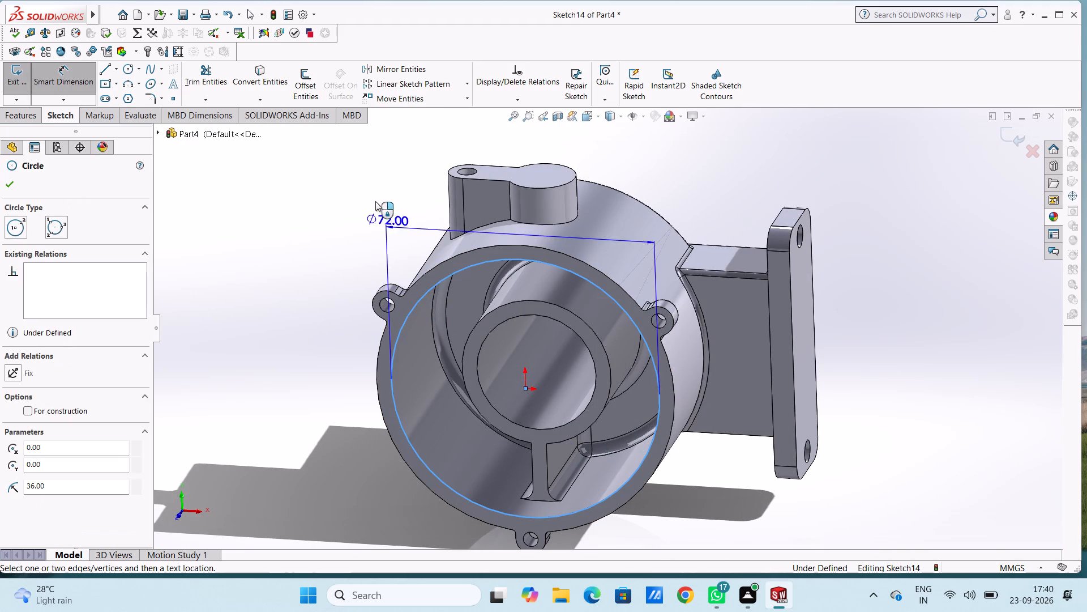
{"action": "left_click", "coordinate": [366, 182]}
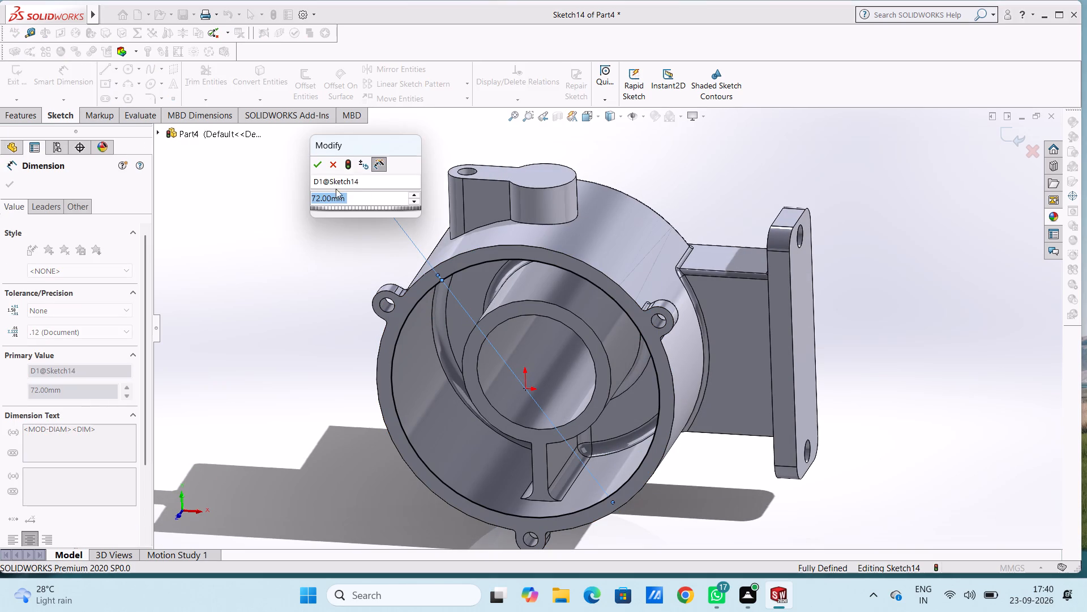
{"action": "left_click", "coordinate": [317, 163]}
{"action": "left_click", "coordinate": [297, 215]}
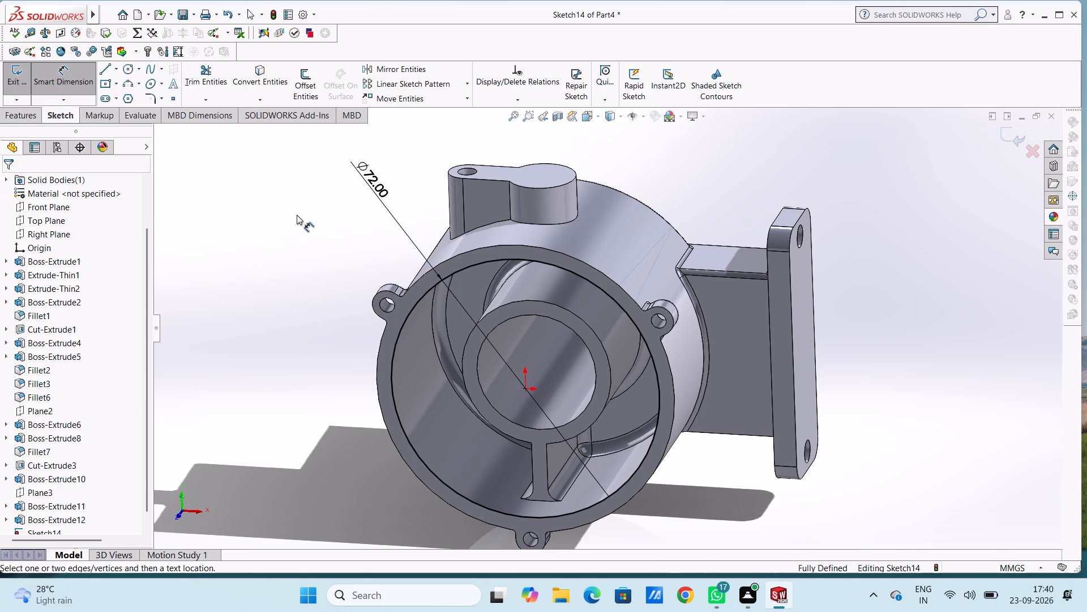
{"action": "key", "text": "Escape"}
{"action": "key", "text": "Escape"}
Sketch a 16 mm radius circle centred on the origin, matching the central bore's edge.
{"action": "middle_click_drag", "start_coordinate": [303, 241], "coordinate": [290, 214]}
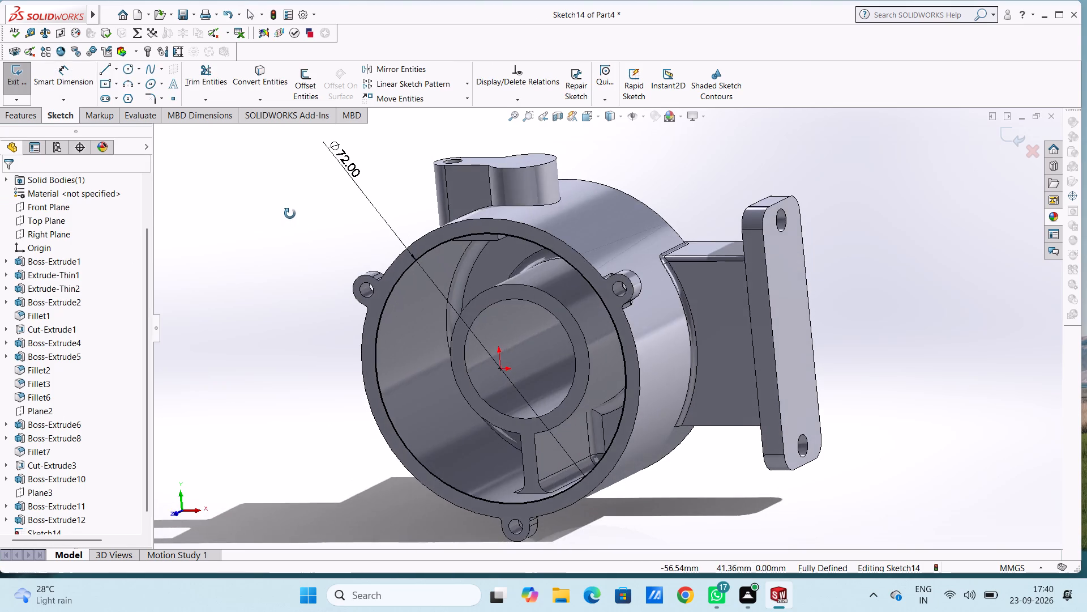
{"action": "middle_click_drag", "start_coordinate": [290, 214], "coordinate": [288, 177]}
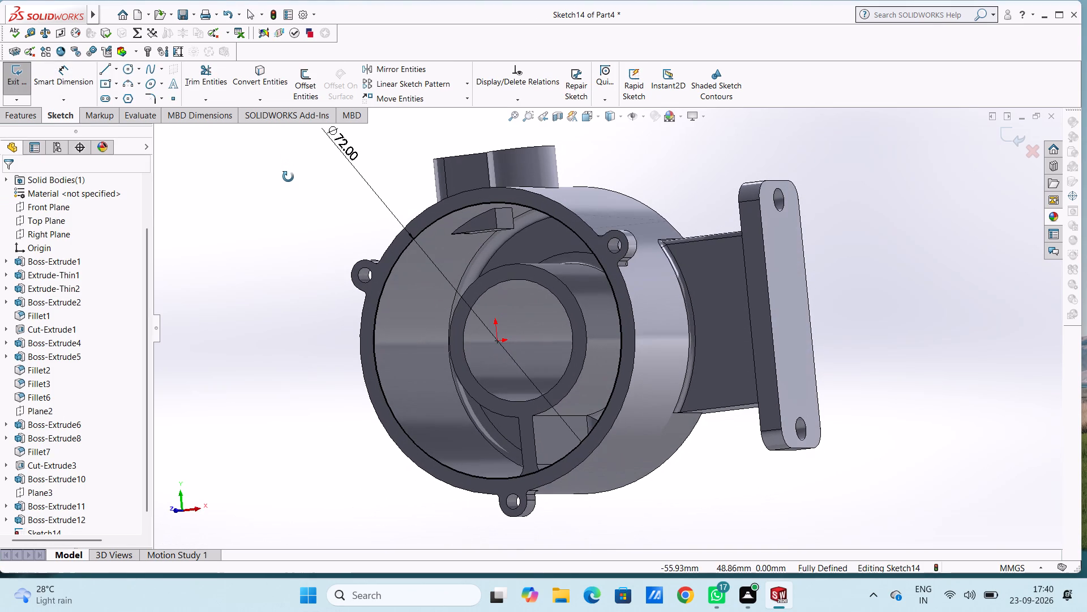
{"action": "middle_click_drag", "start_coordinate": [288, 177], "coordinate": [290, 177]}
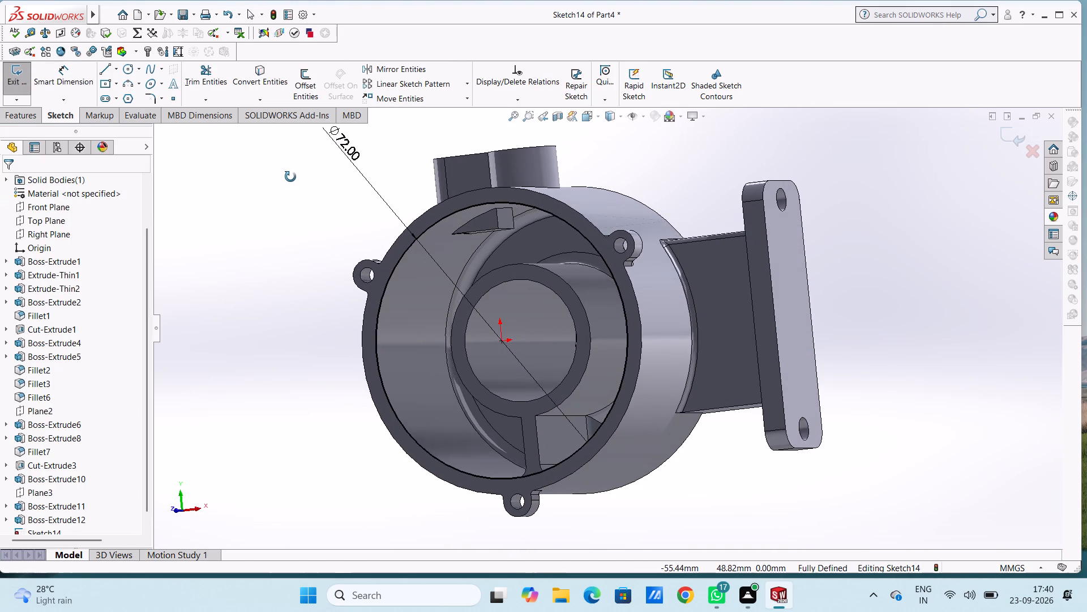
{"action": "middle_click_drag", "start_coordinate": [290, 177], "coordinate": [293, 177]}
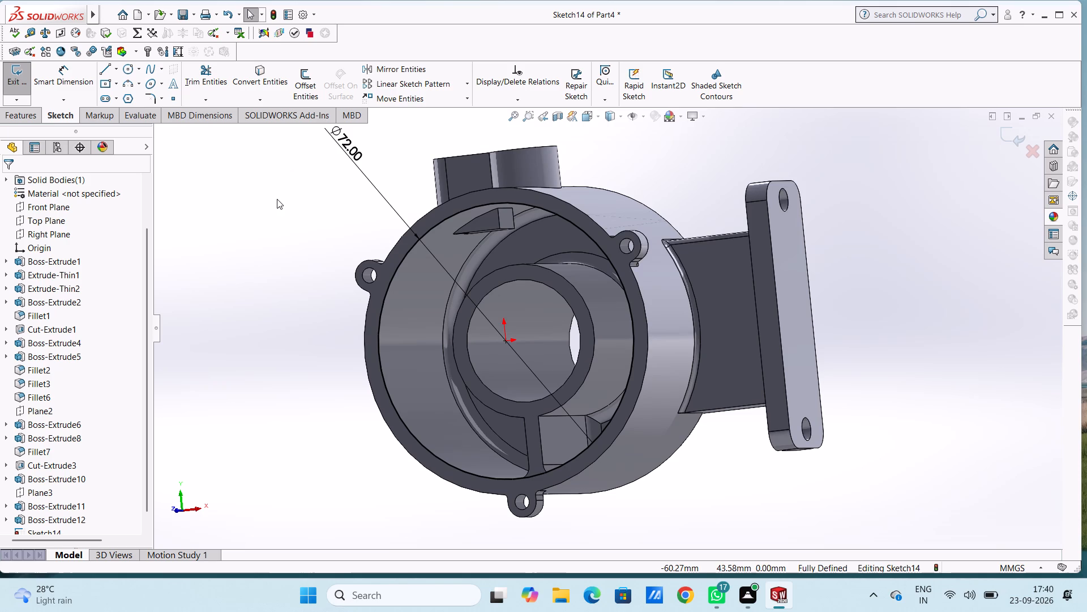
{"action": "left_click", "coordinate": [125, 66]}
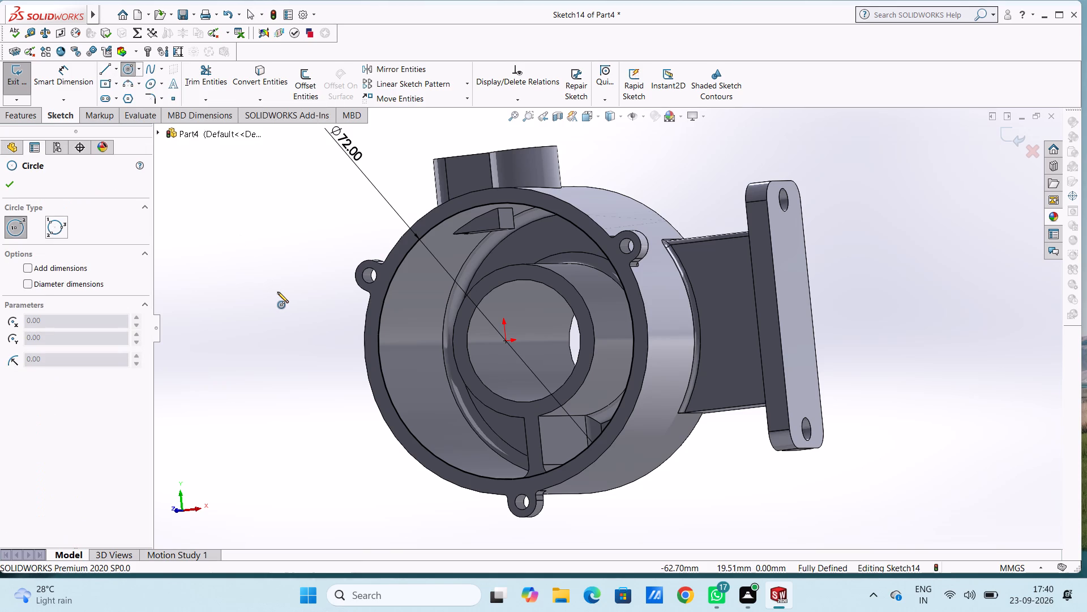
{"action": "key", "text": "ctrl+1"}
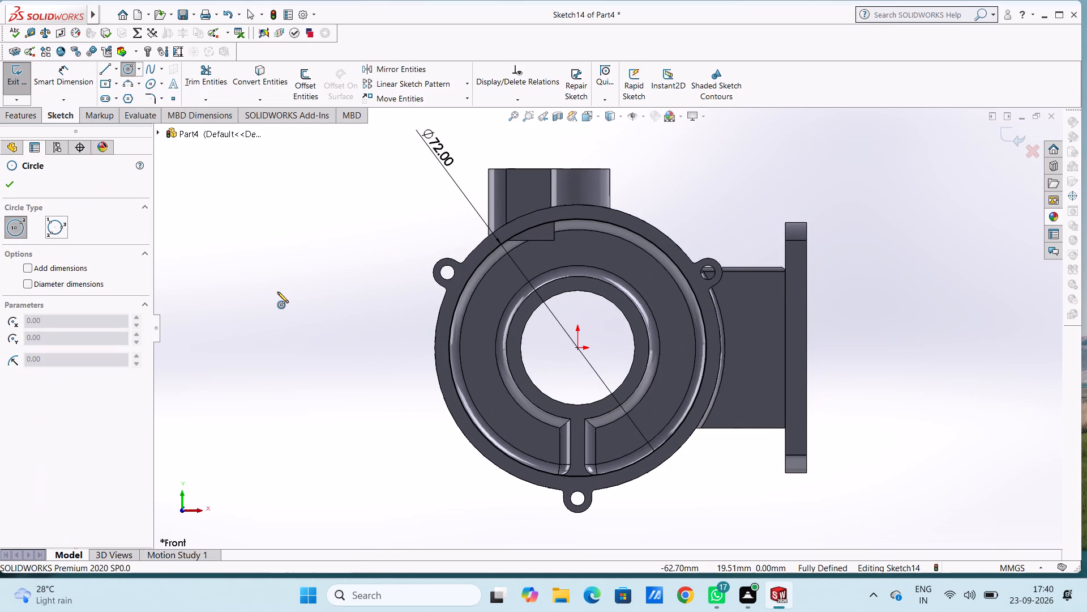
{"action": "left_click", "coordinate": [576, 348]}
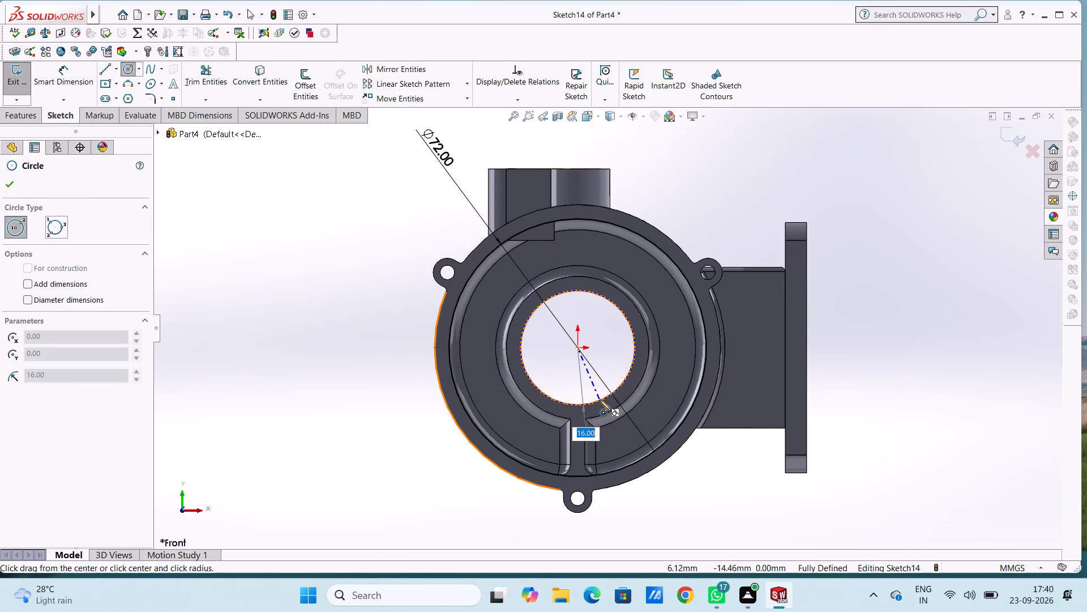
{"action": "left_click", "coordinate": [600, 399]}
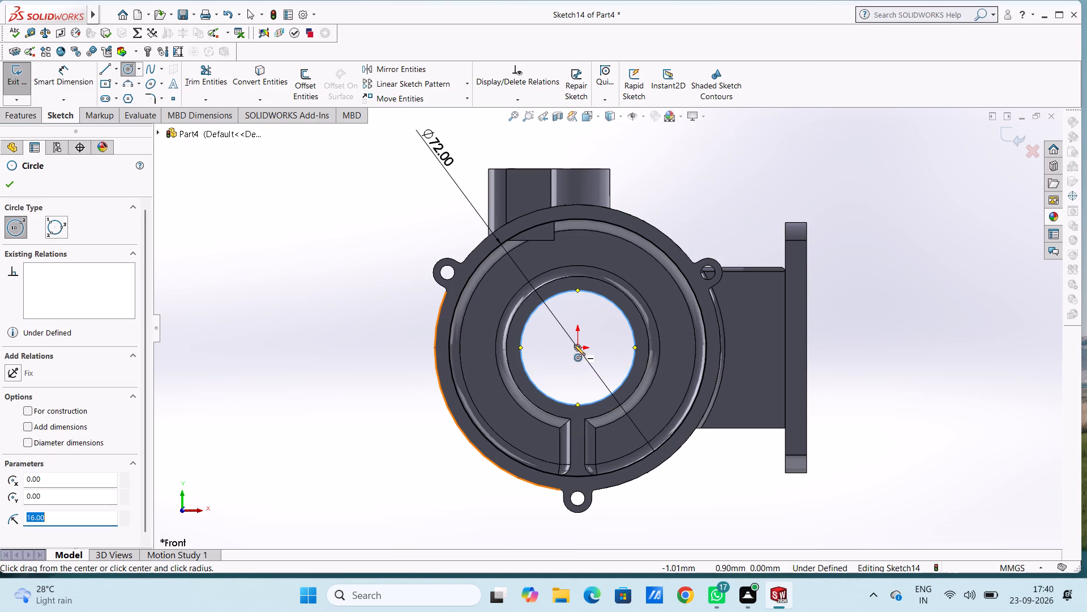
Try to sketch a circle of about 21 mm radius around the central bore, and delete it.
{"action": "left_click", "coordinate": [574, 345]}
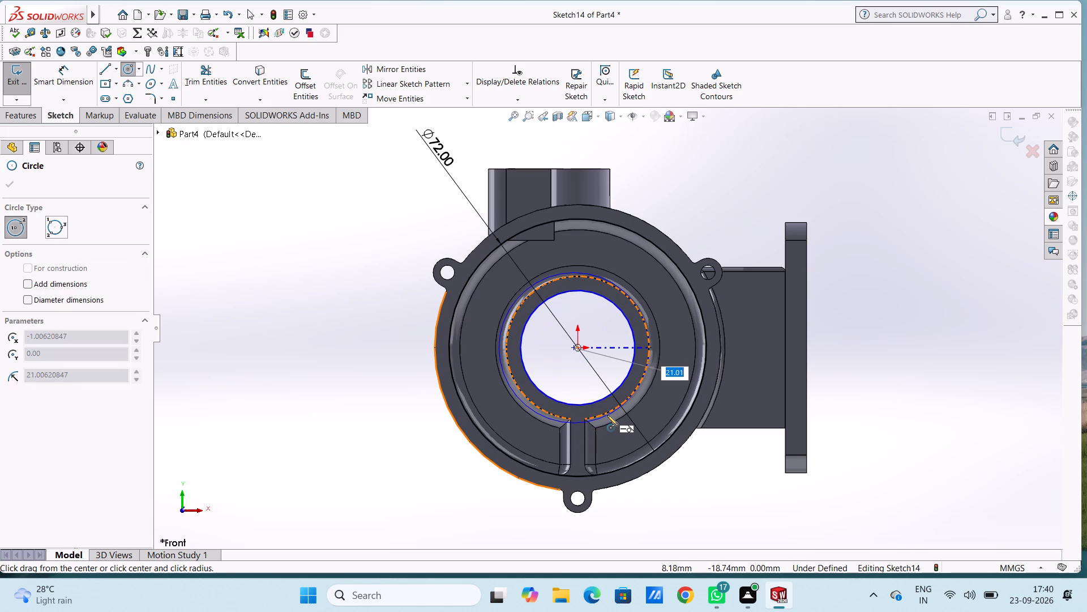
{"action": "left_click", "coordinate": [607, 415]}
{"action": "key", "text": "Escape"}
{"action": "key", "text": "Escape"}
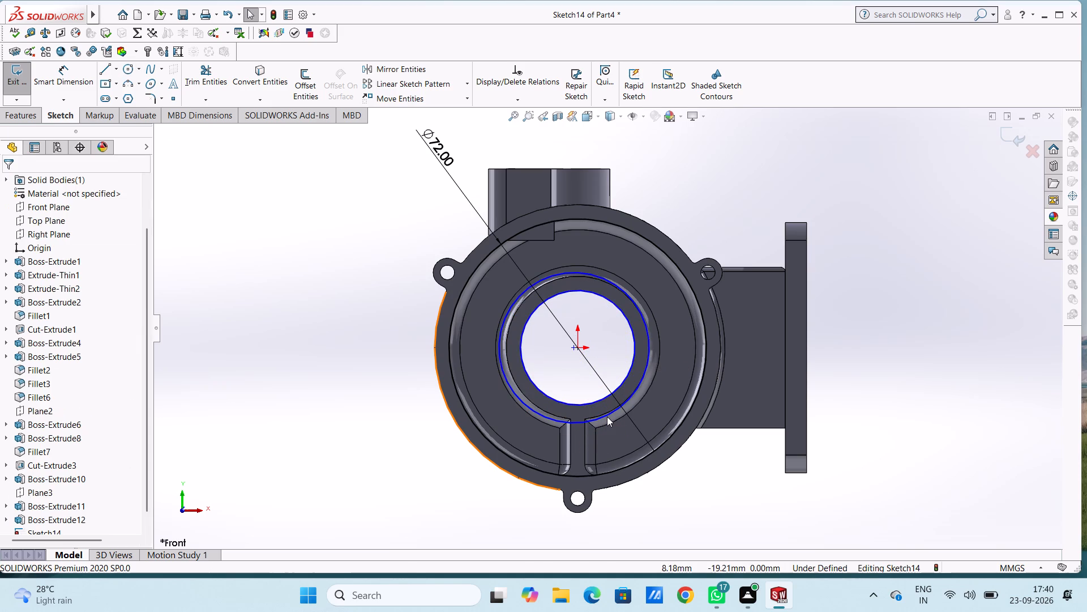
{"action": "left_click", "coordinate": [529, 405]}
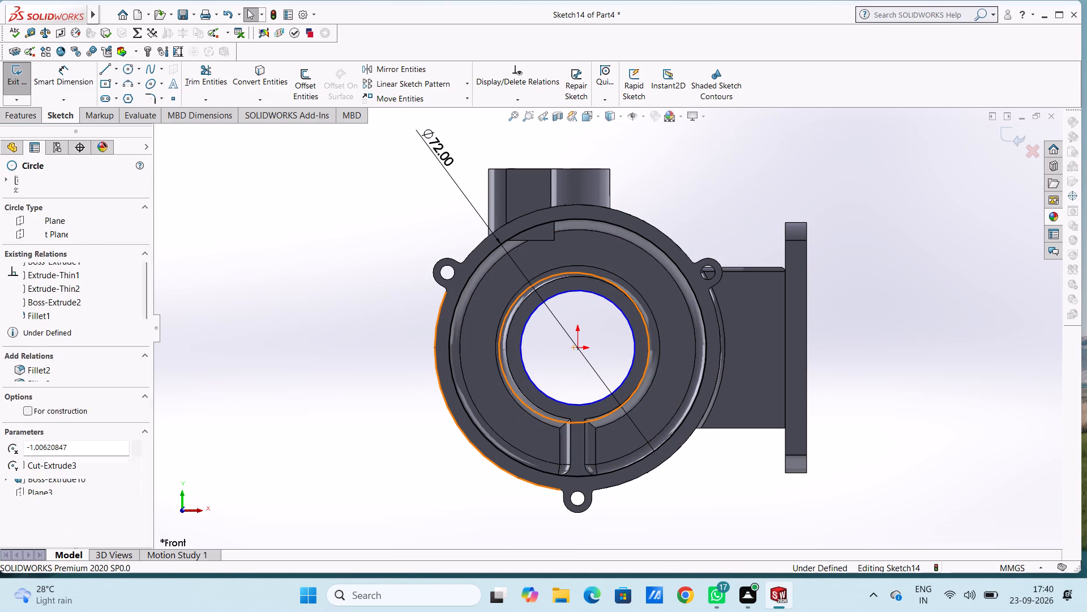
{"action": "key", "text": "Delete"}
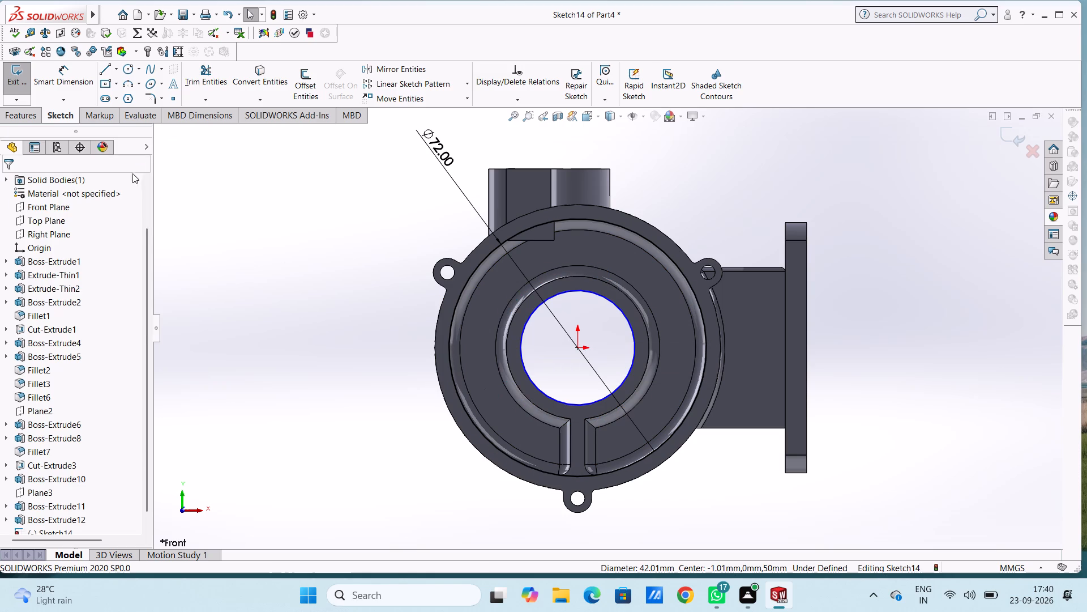
Sketch a 20 mm radius circle centred on the origin, matching the central tube's outer edge.
{"action": "left_click", "coordinate": [123, 72]}
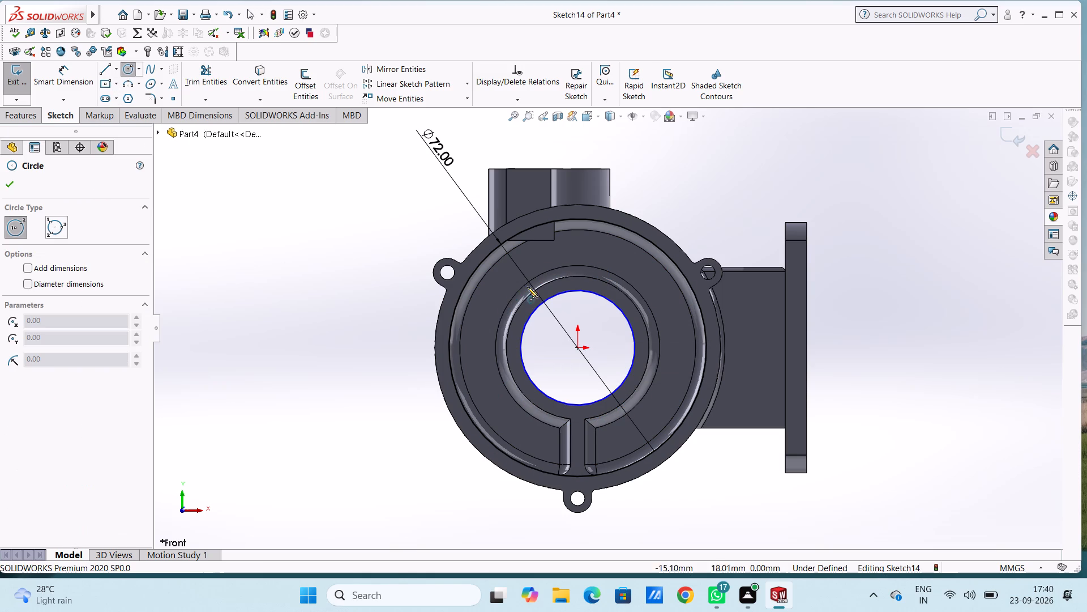
{"action": "left_click", "coordinate": [580, 349]}
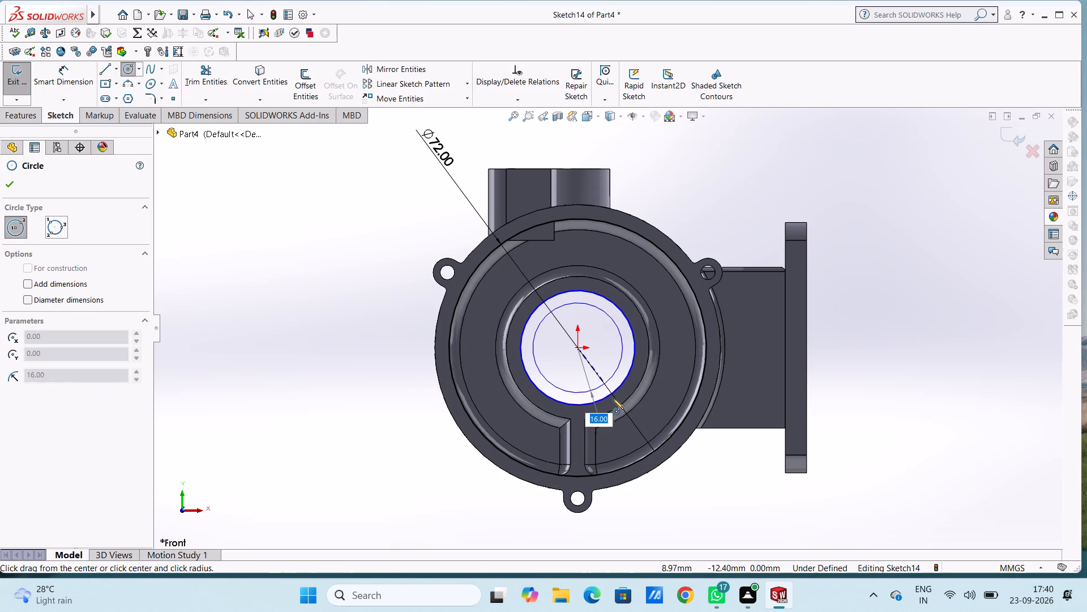
{"action": "left_click", "coordinate": [616, 407]}
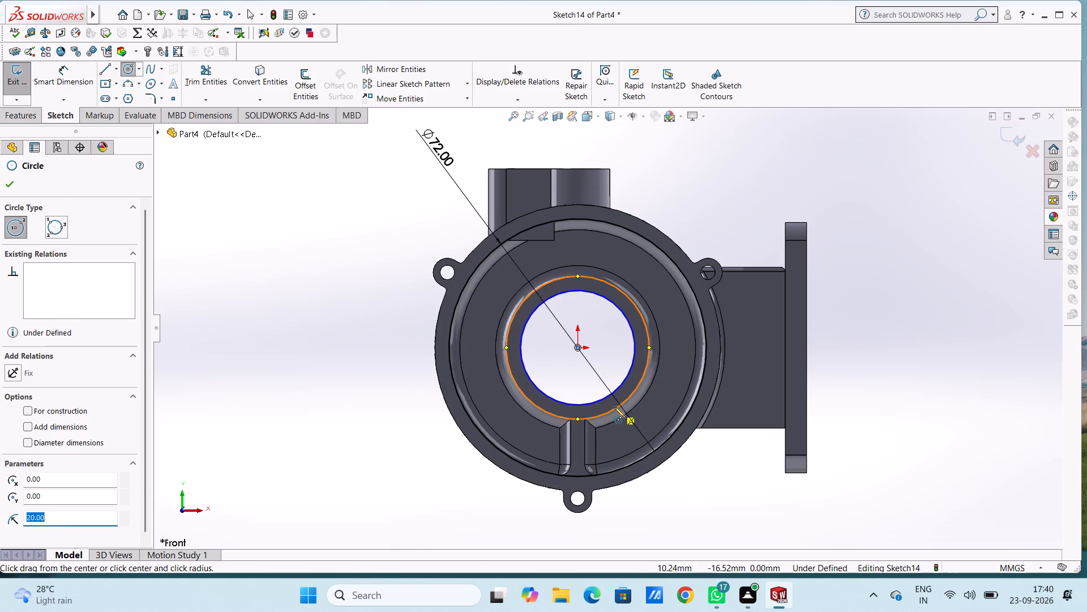
{"action": "key", "text": "Escape"}
{"action": "key", "text": "Escape"}
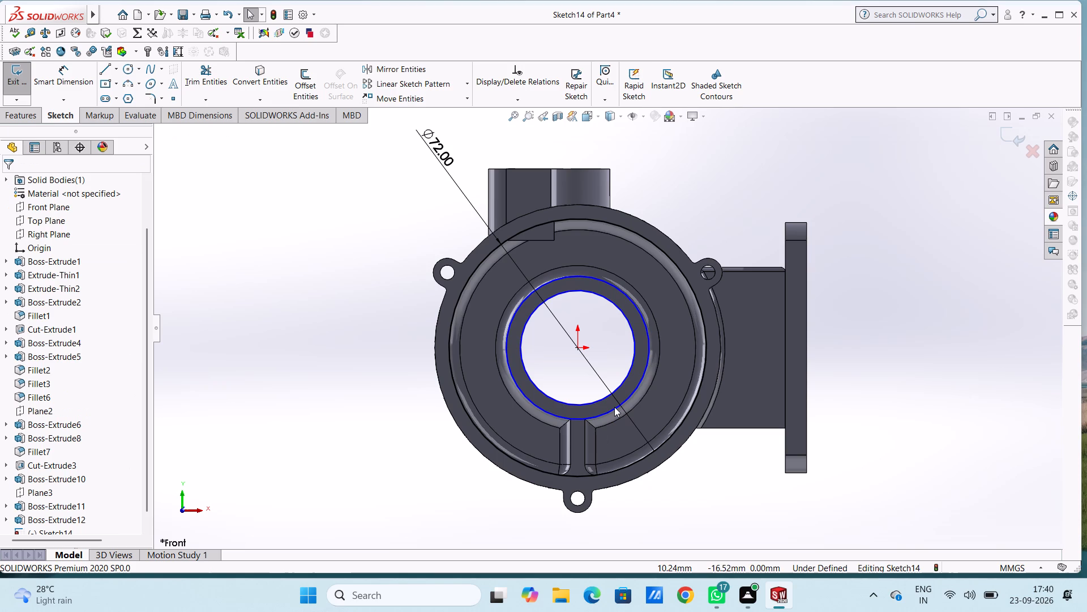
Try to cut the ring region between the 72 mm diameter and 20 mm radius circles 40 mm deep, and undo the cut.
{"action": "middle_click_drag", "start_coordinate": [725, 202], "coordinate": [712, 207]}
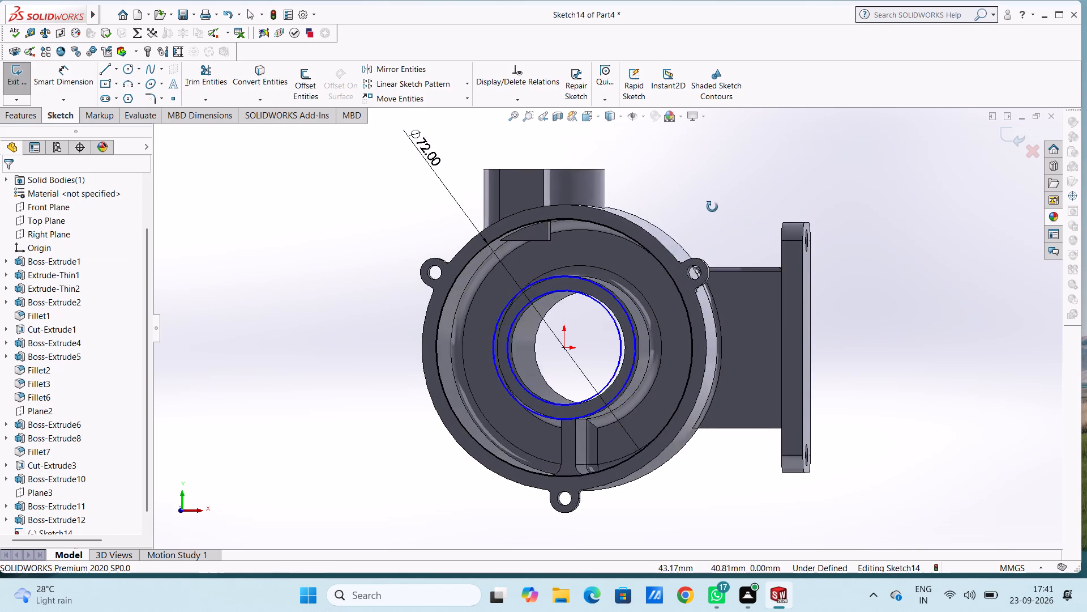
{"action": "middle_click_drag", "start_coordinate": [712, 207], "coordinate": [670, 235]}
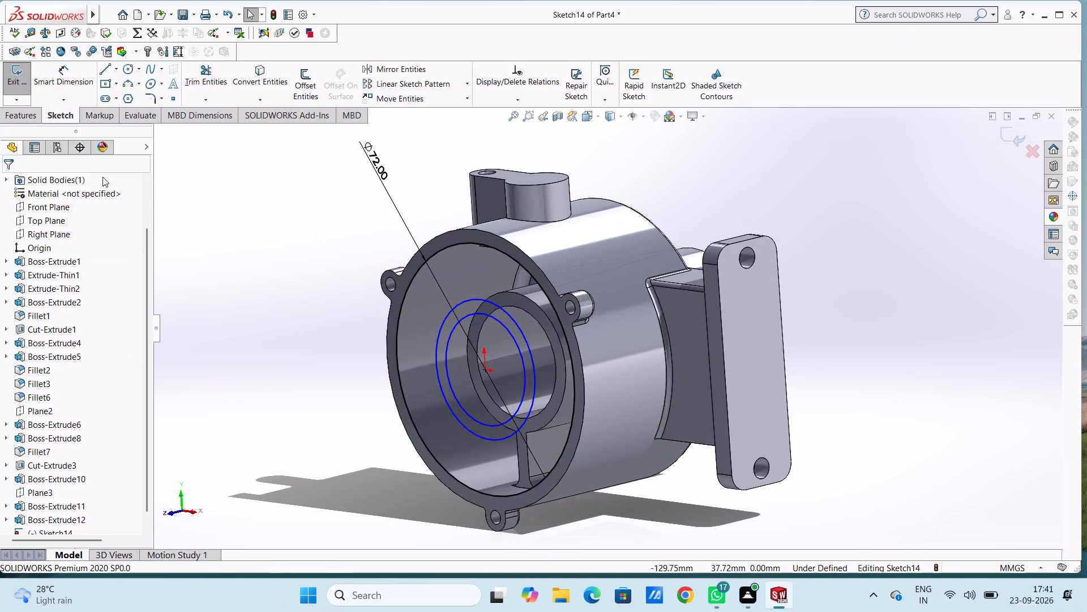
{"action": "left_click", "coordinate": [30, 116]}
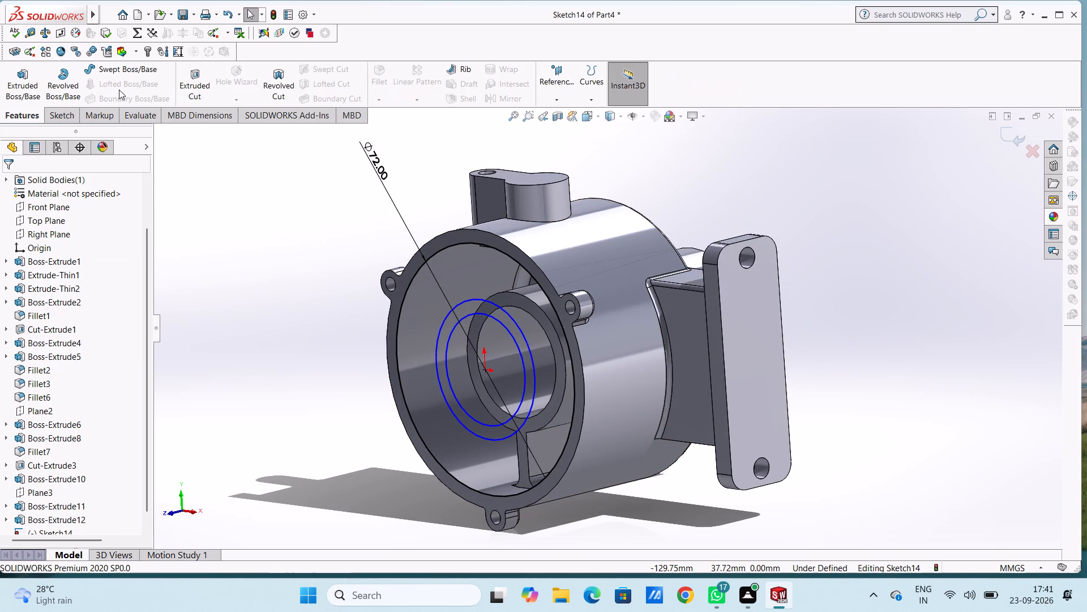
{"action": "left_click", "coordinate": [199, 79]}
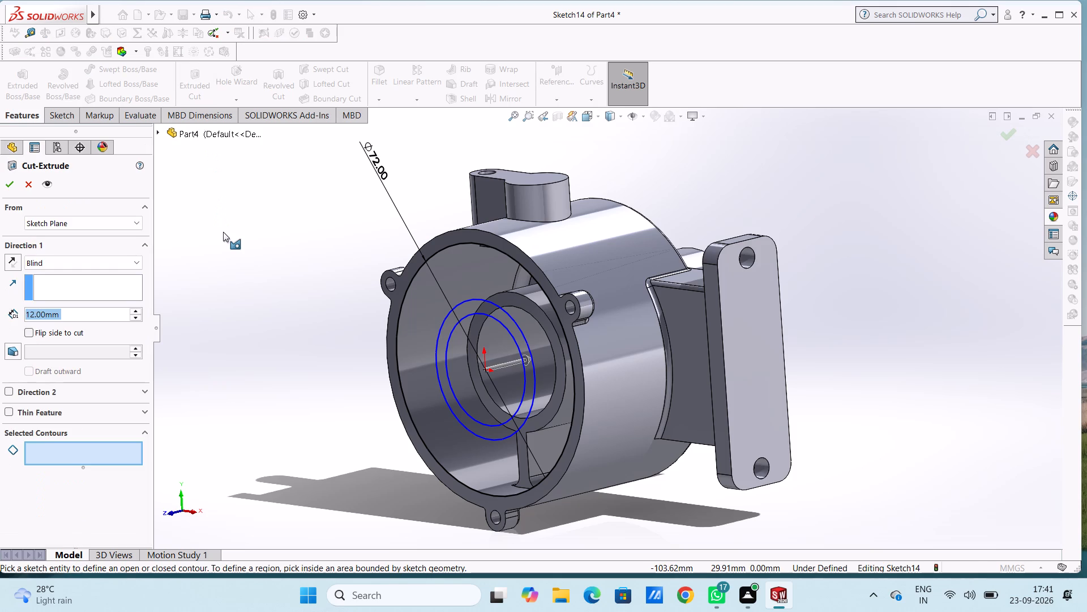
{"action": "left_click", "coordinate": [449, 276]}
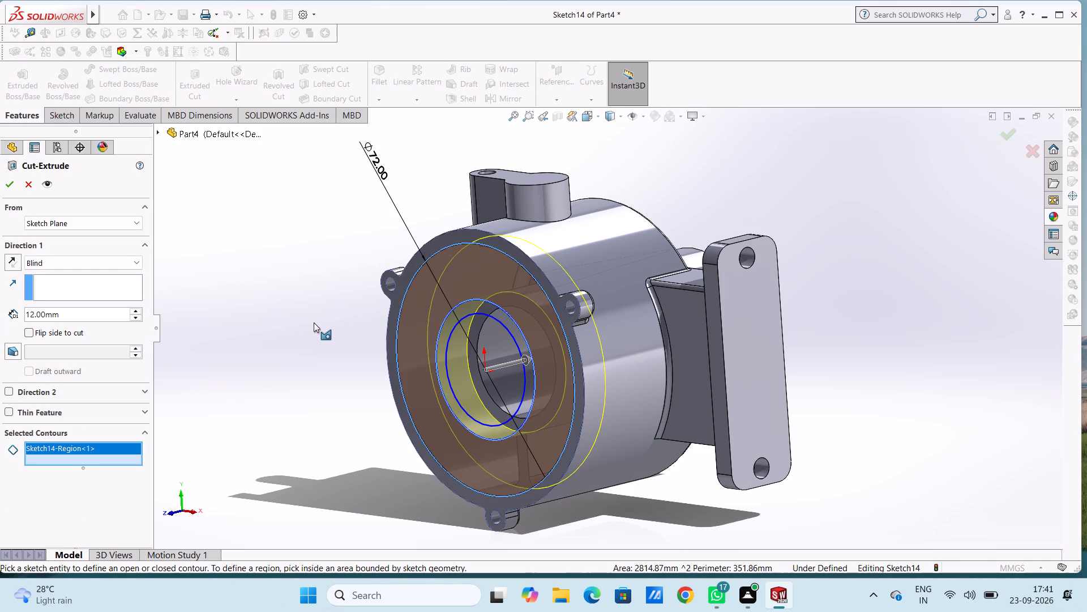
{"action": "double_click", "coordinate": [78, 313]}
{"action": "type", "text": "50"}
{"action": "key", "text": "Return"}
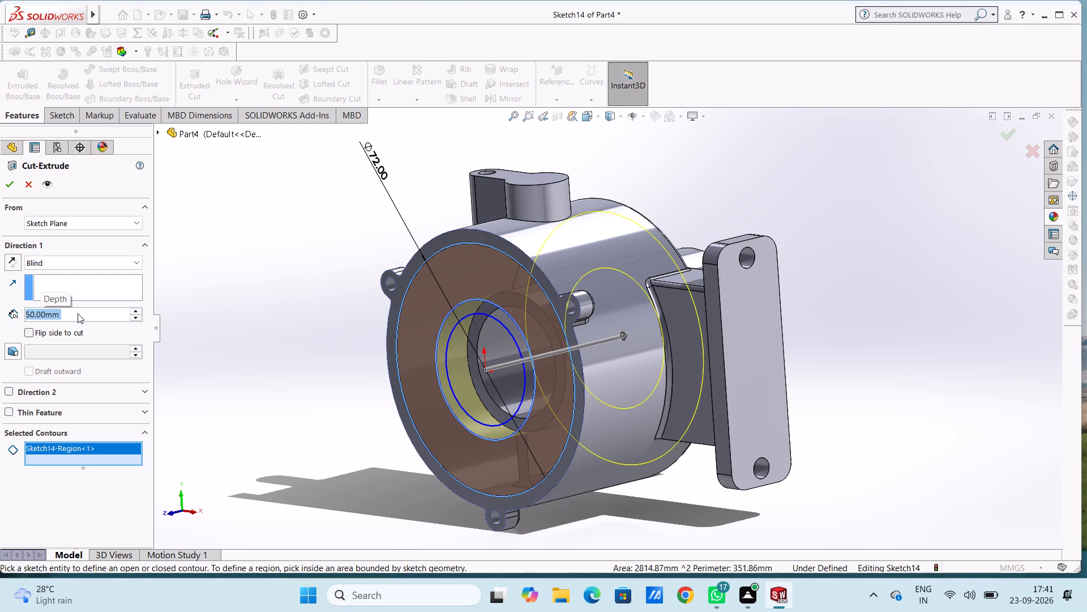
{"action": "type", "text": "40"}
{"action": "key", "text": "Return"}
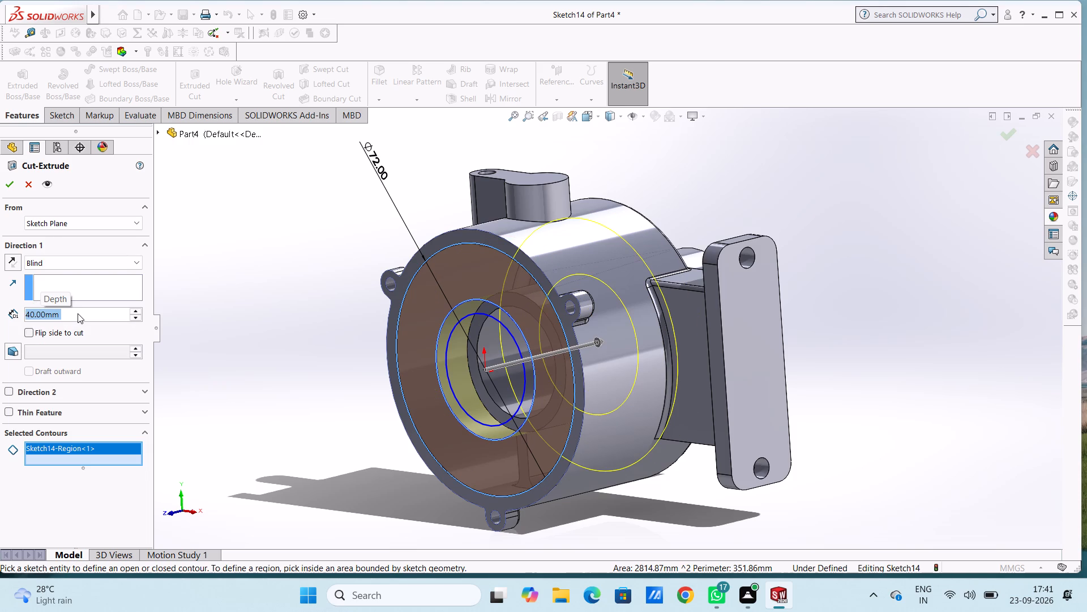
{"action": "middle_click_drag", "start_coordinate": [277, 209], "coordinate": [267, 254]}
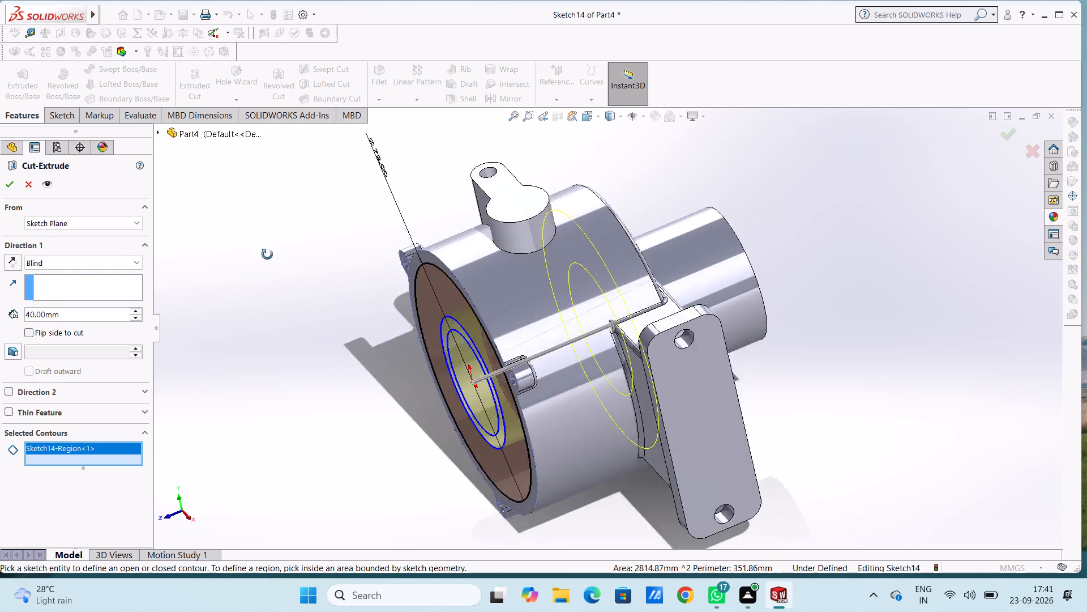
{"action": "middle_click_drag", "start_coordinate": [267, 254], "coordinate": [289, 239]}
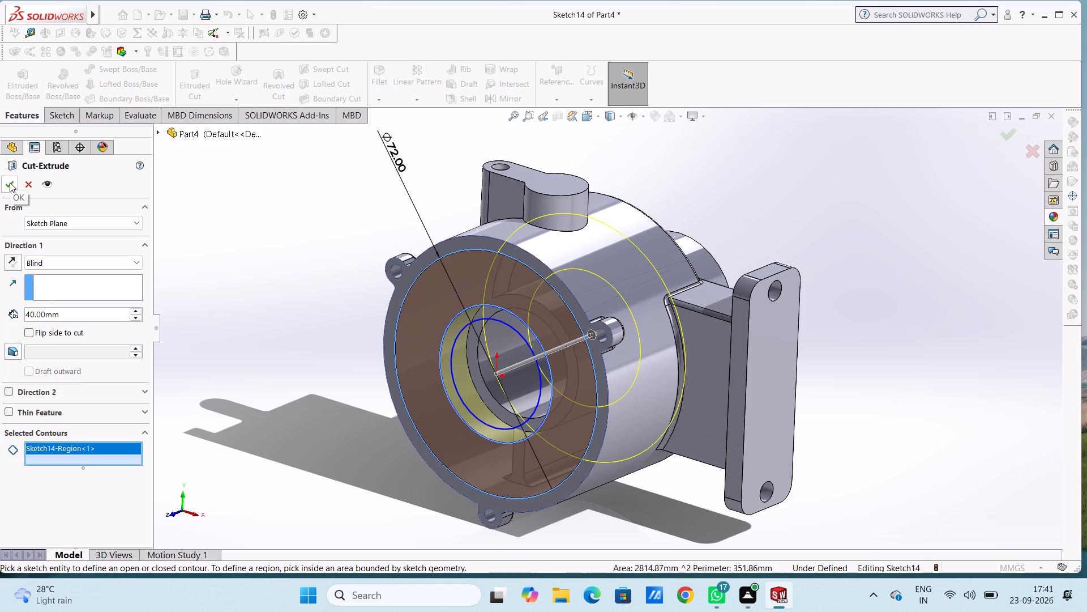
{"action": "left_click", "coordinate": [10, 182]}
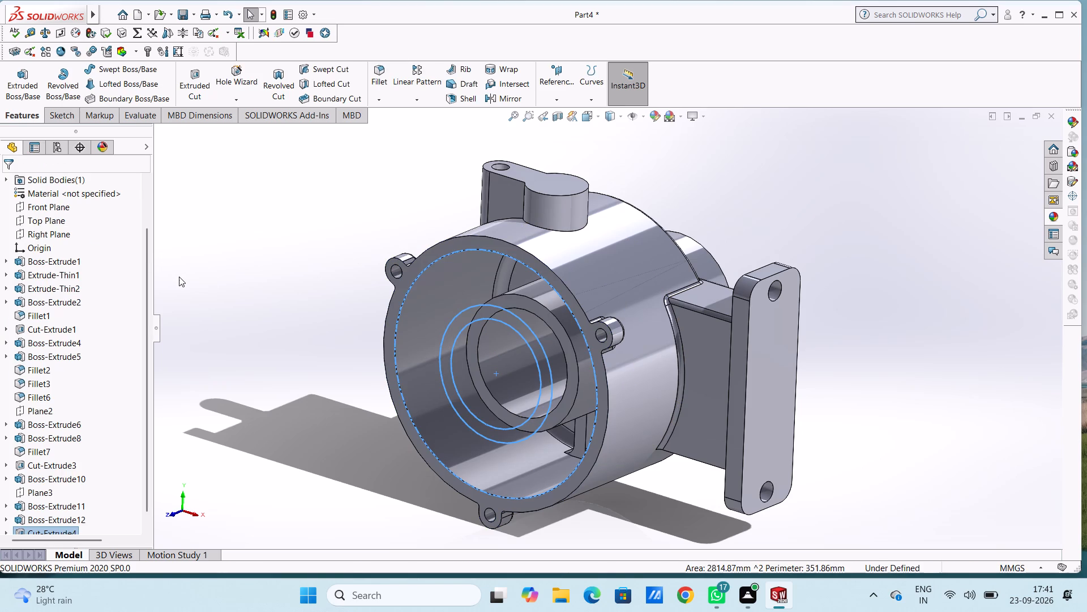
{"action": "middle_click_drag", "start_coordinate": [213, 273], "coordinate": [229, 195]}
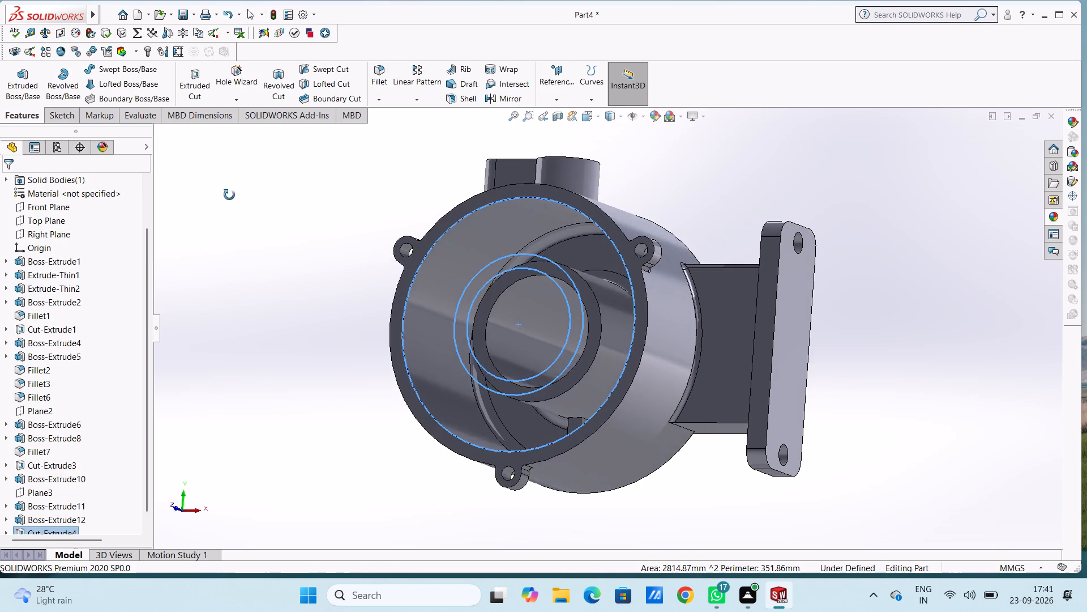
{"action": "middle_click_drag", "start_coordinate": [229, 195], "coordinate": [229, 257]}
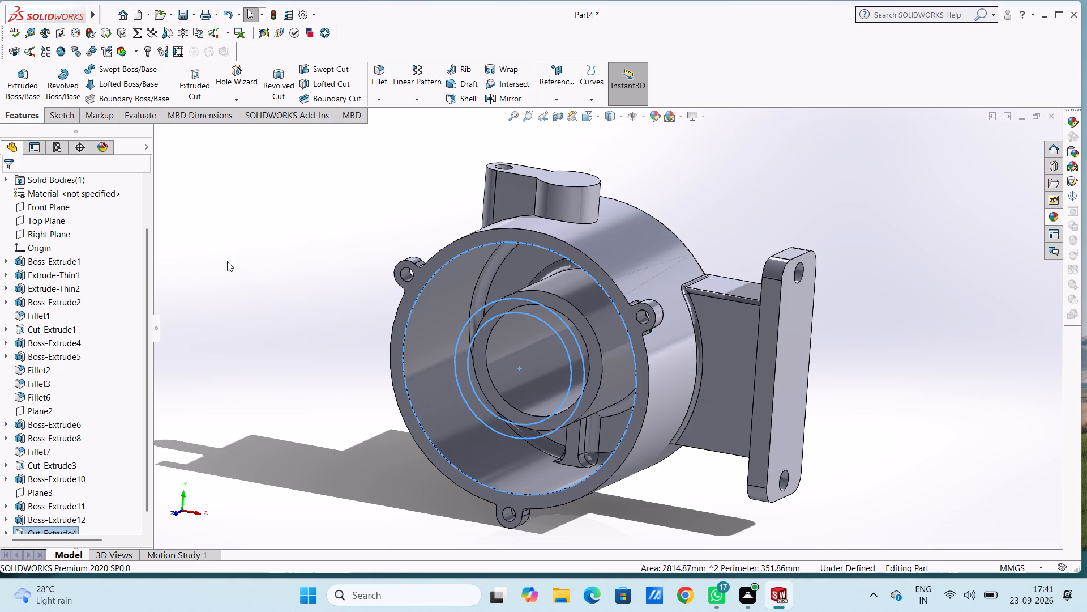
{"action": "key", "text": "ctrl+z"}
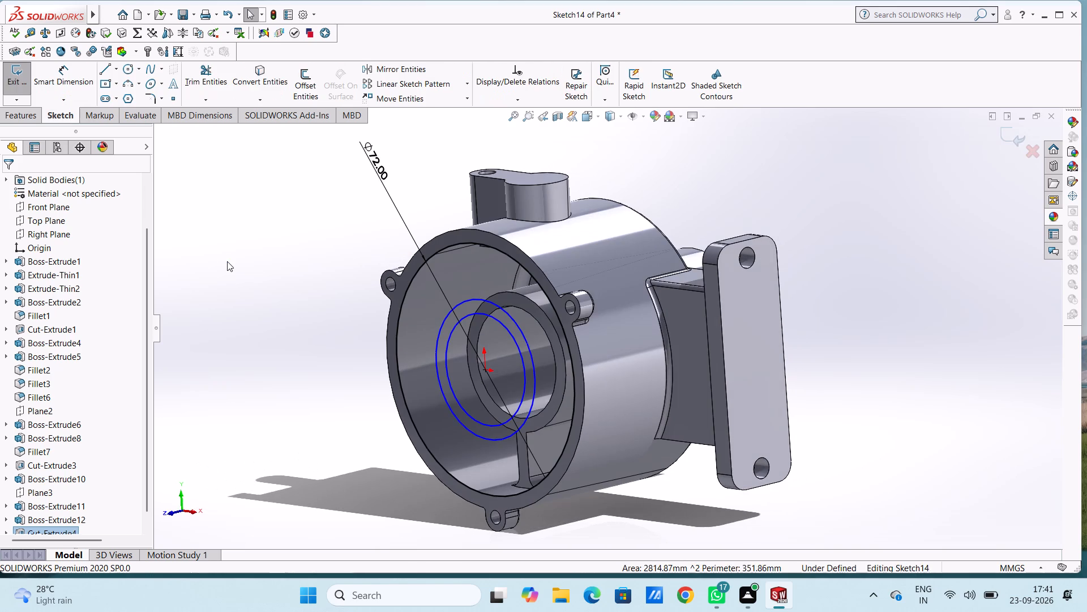
Sketch two vertical lines about 12.7 mm long along the side edges of the rib below the central tube, deleting the diagonal joining them.
{"action": "key", "text": "ctrl+1"}
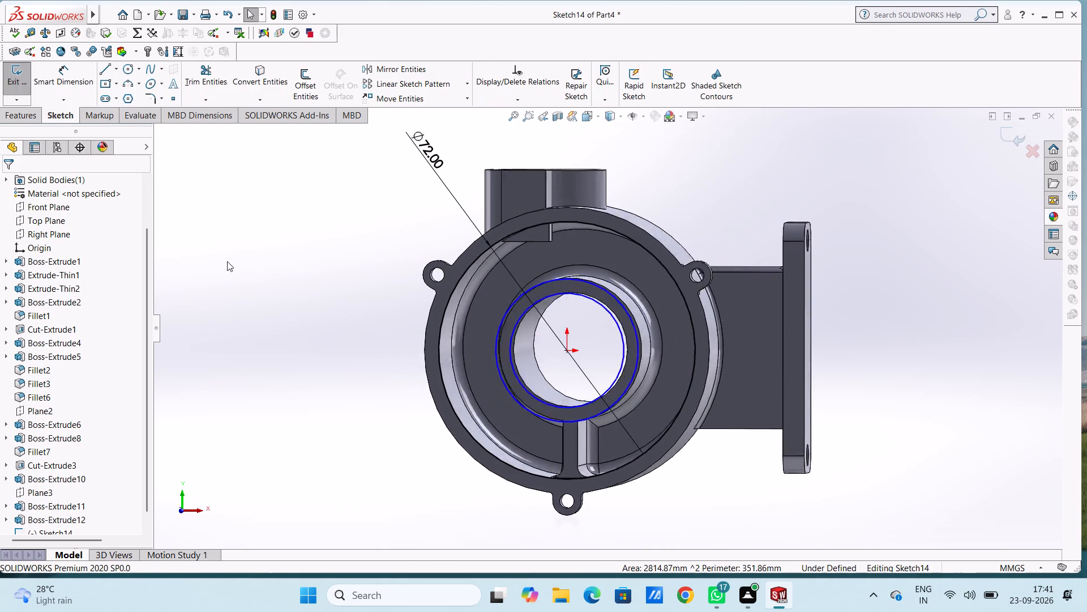
{"action": "scroll", "coordinate": [581, 492], "scroll_direction": "down", "scroll_amount": 2}
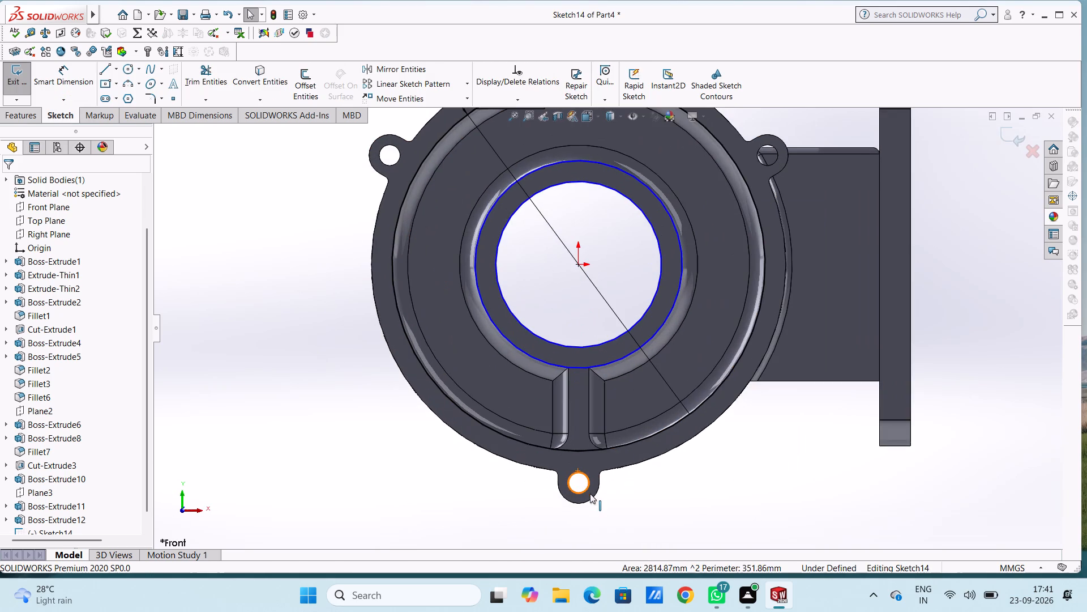
{"action": "scroll", "coordinate": [604, 469], "scroll_direction": "down", "scroll_amount": 1}
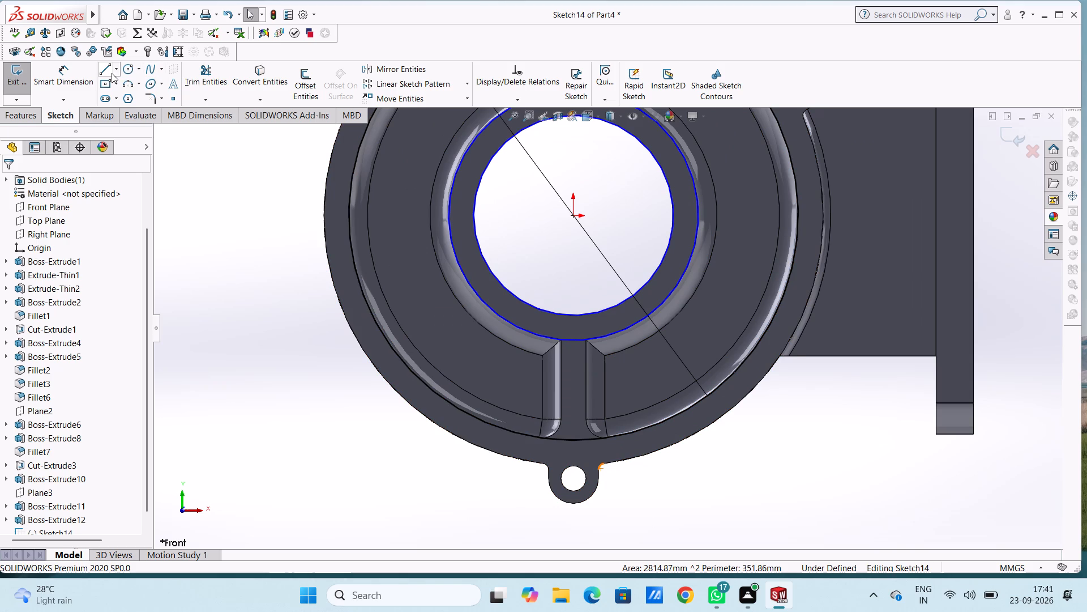
{"action": "left_click", "coordinate": [109, 73]}
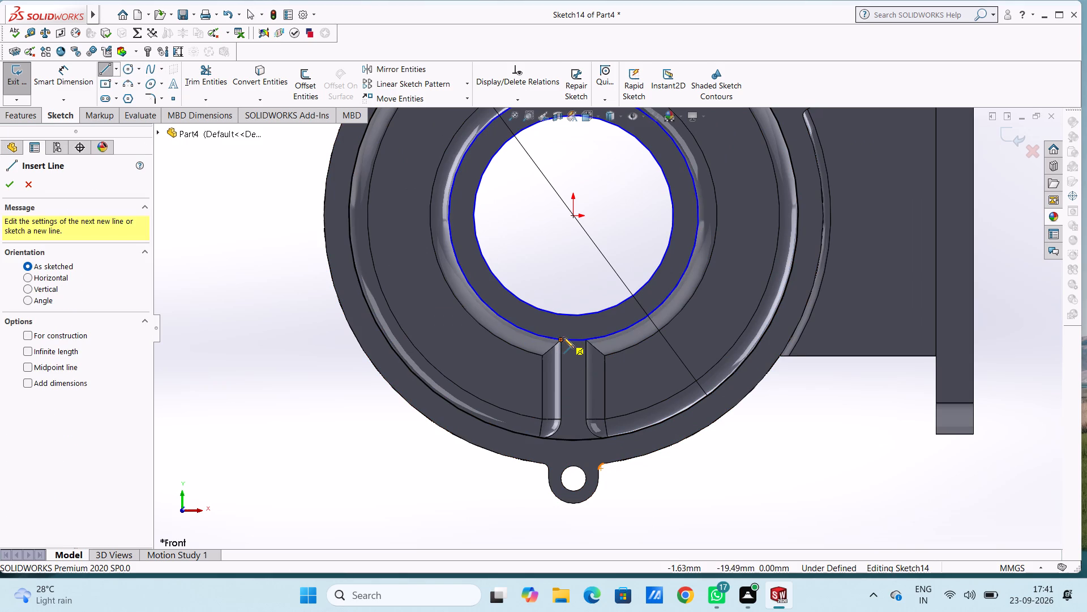
{"action": "left_click", "coordinate": [563, 339]}
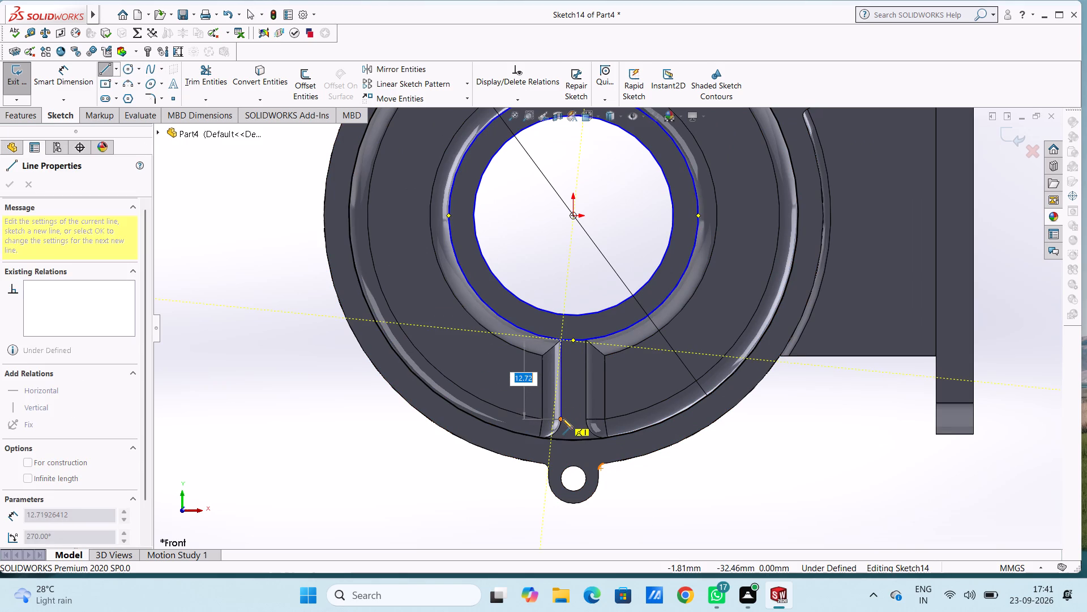
{"action": "left_click", "coordinate": [562, 418]}
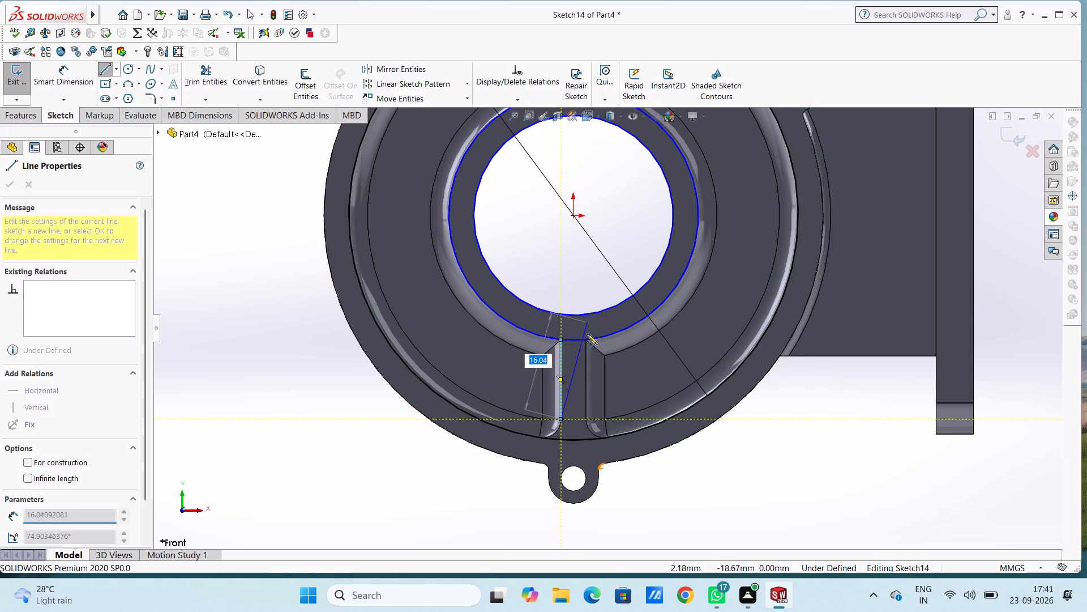
{"action": "left_click", "coordinate": [585, 341]}
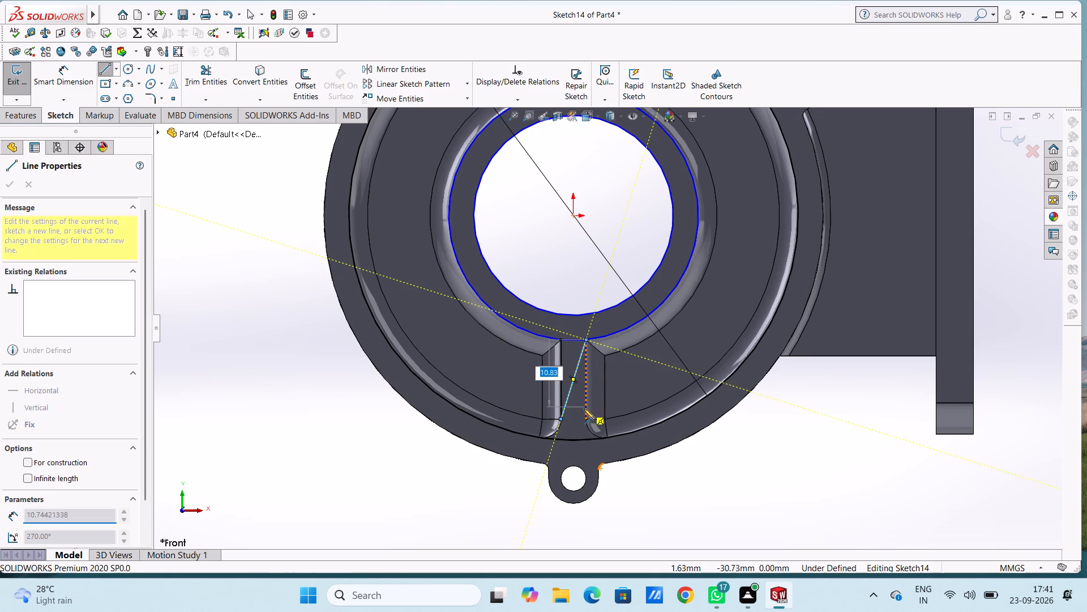
{"action": "left_click", "coordinate": [586, 419]}
{"action": "key", "text": "Escape"}
{"action": "key", "text": "Escape"}
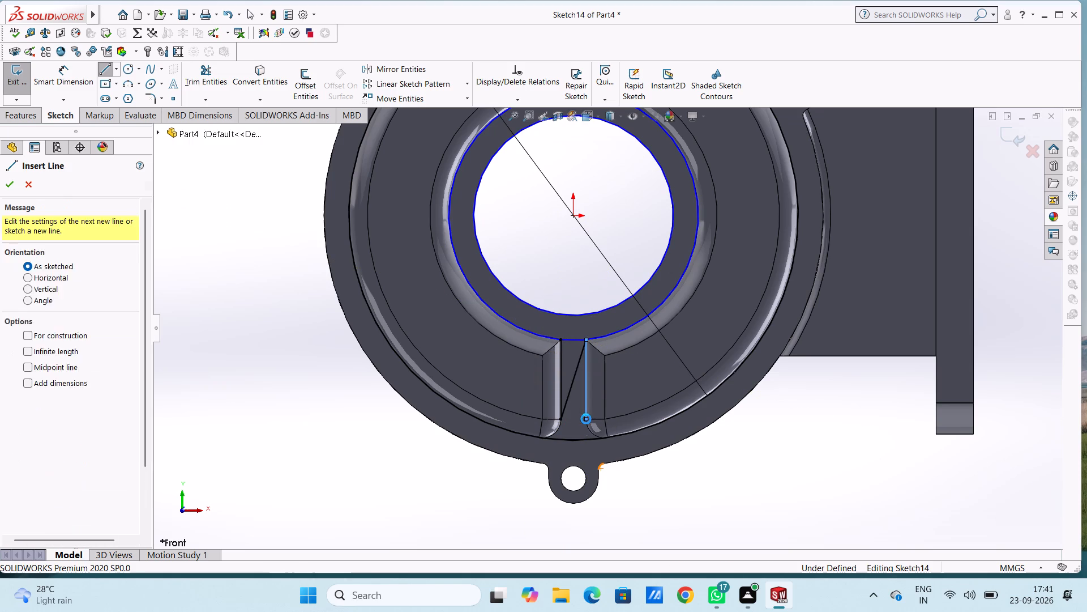
{"action": "left_click", "coordinate": [572, 384]}
{"action": "key", "text": "Delete"}
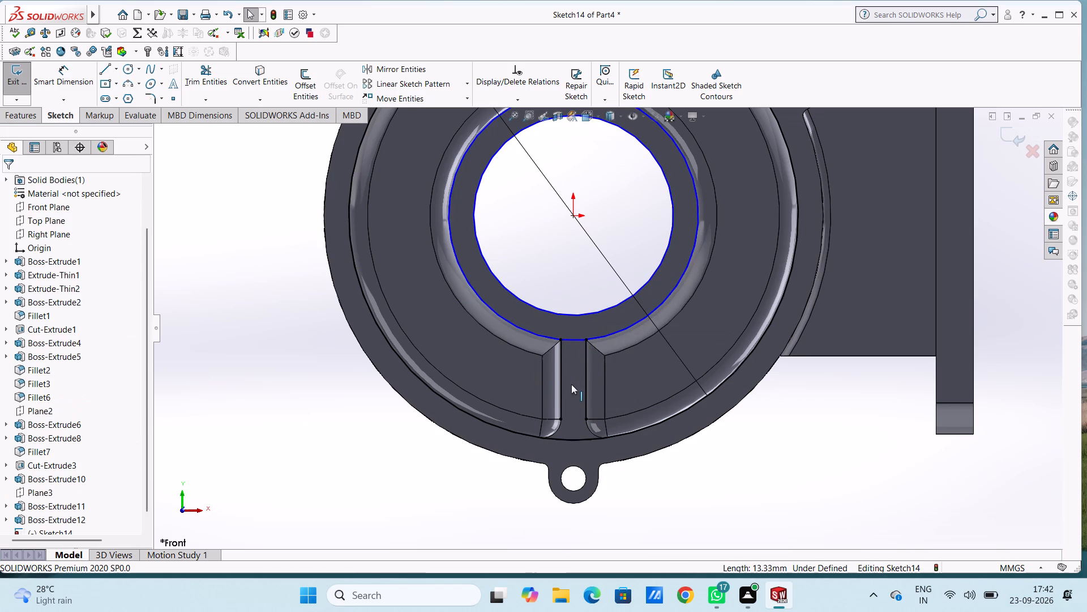
Sketch a 3 mm radius three-point arc over each rounded corner at the rib's base, from the line's lower end to the housing's inner edge.
{"action": "scroll", "coordinate": [590, 410], "scroll_direction": "down", "scroll_amount": 5}
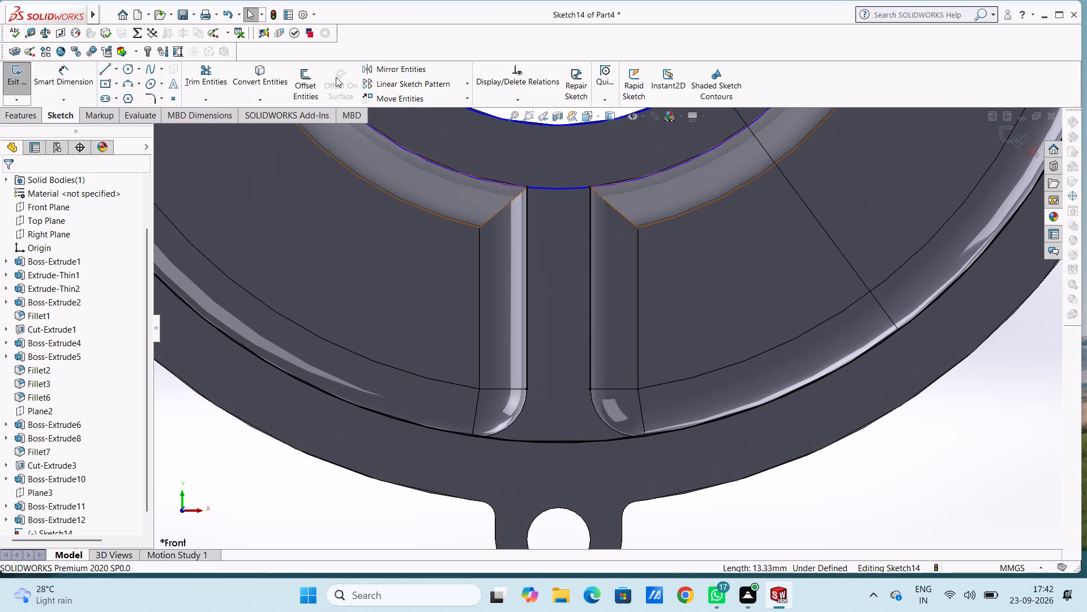
{"action": "left_click", "coordinate": [128, 87]}
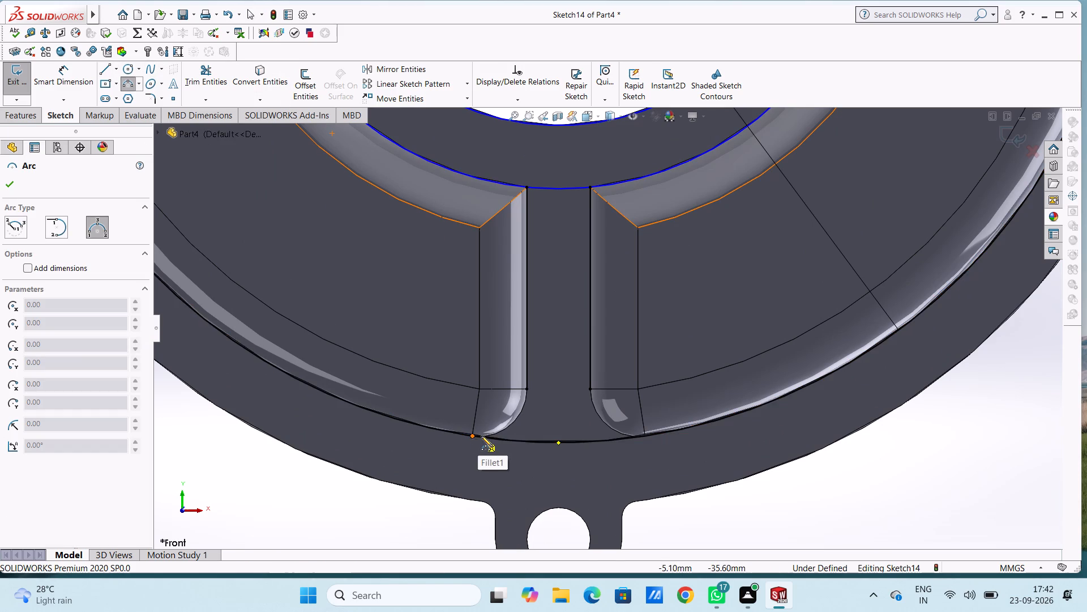
{"action": "left_click", "coordinate": [473, 436]}
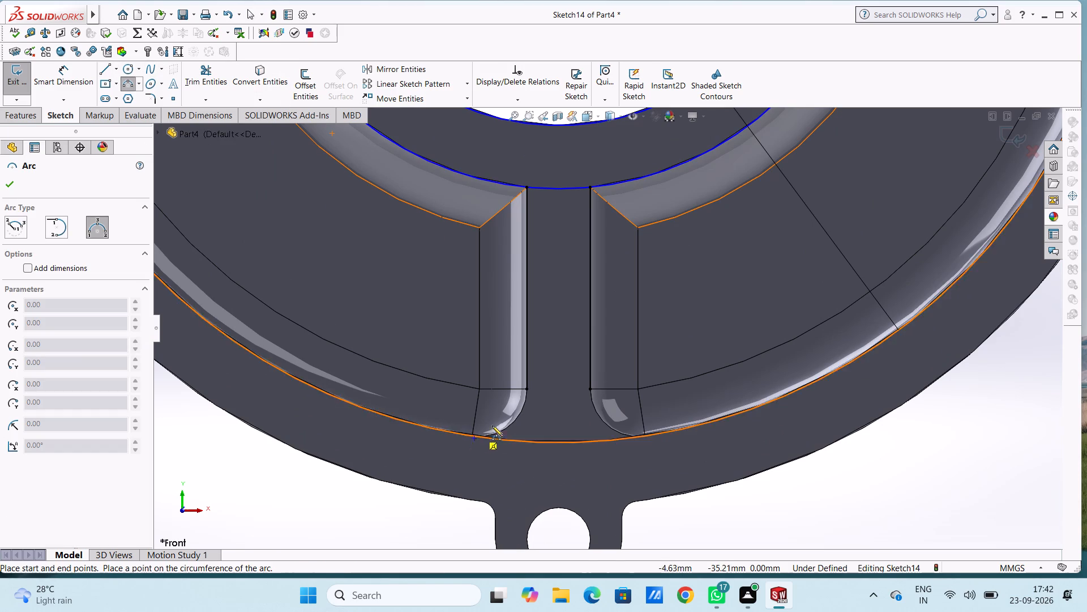
{"action": "left_click", "coordinate": [526, 388]}
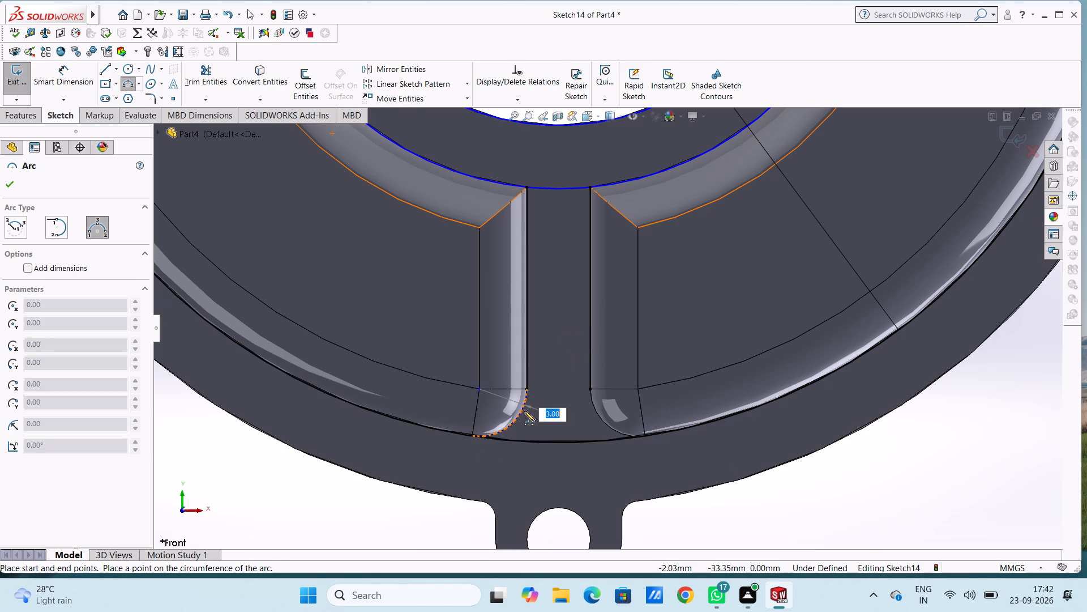
{"action": "left_click", "coordinate": [524, 413]}
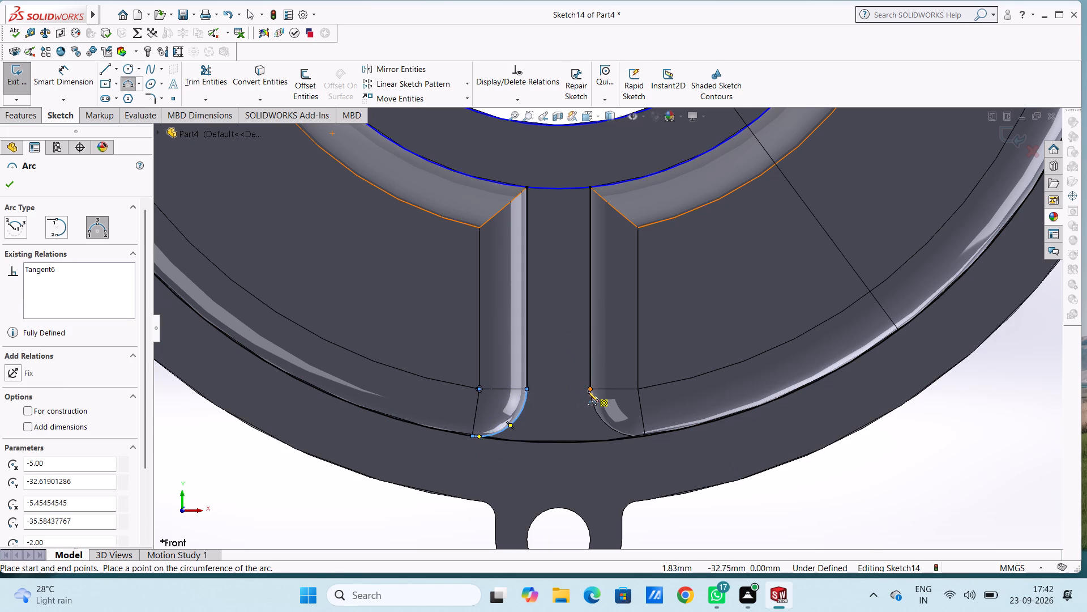
{"action": "left_click", "coordinate": [588, 390]}
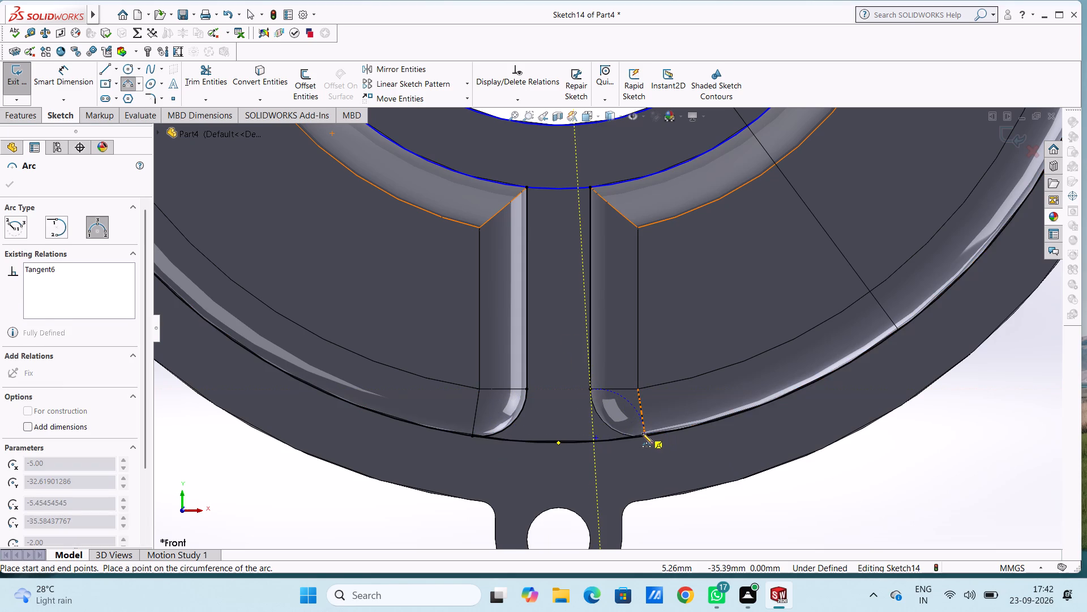
{"action": "left_click", "coordinate": [645, 436]}
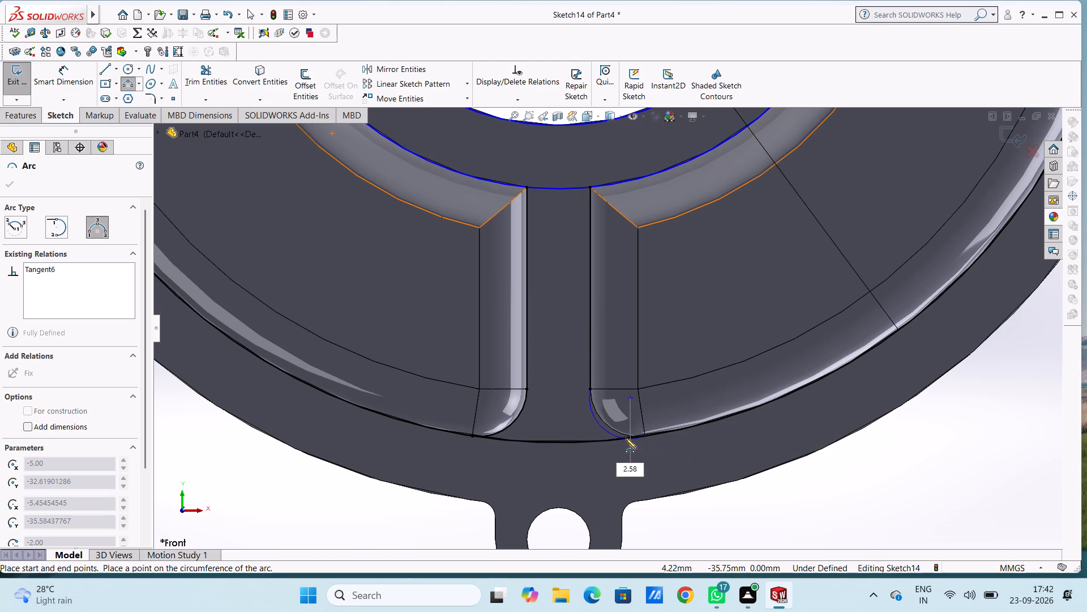
{"action": "left_click", "coordinate": [626, 435]}
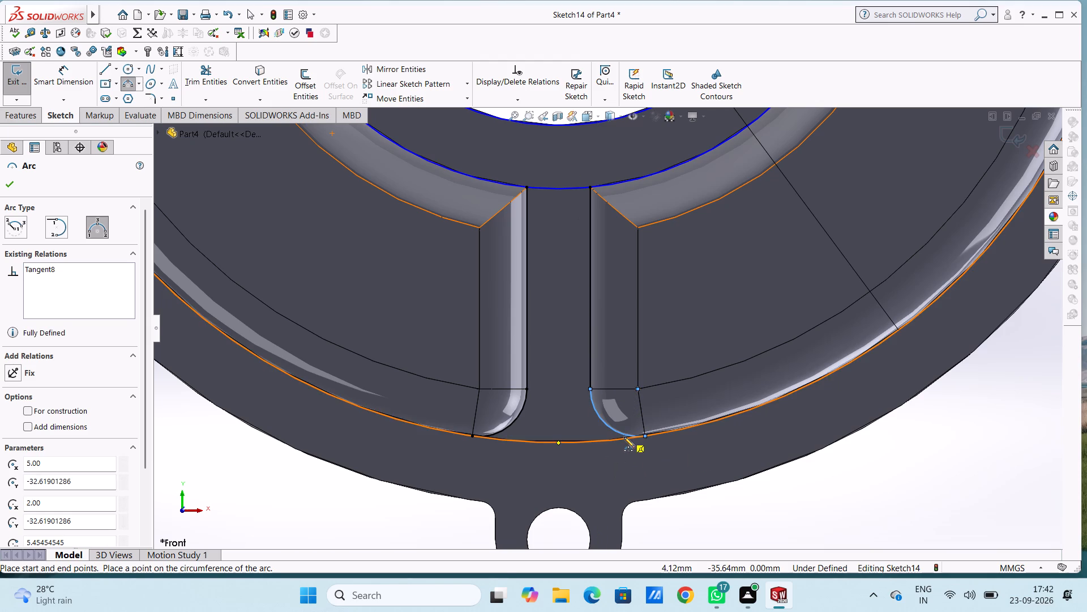
{"action": "key", "text": "Escape"}
{"action": "key", "text": "Escape"}
Cut-extrude the region between the 72 mm circle and the central tube 40 mm deep, leaving the rib profile out of the cut.
{"action": "scroll", "coordinate": [624, 437], "scroll_direction": "up", "scroll_amount": 4}
{"action": "middle_click_drag", "start_coordinate": [700, 496], "coordinate": [690, 517]}
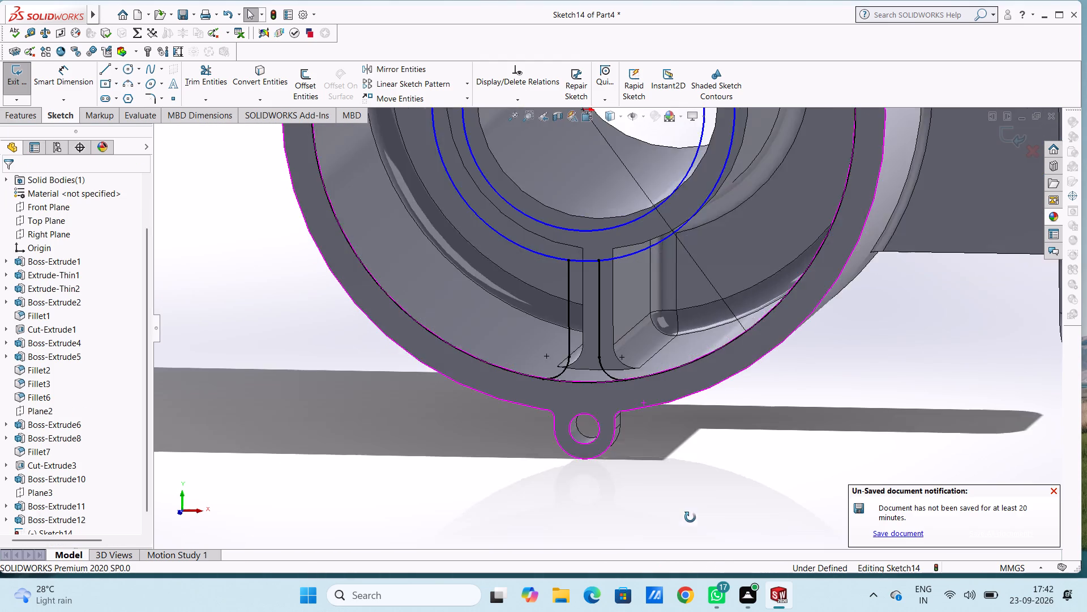
{"action": "middle_click_drag", "start_coordinate": [690, 517], "coordinate": [664, 525]}
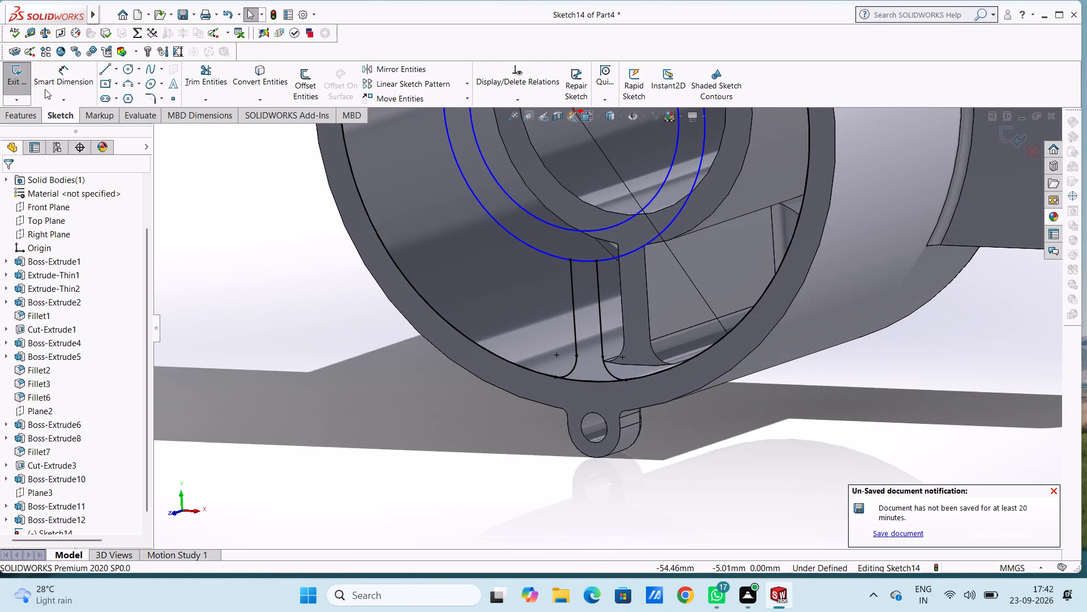
{"action": "left_click", "coordinate": [19, 117]}
{"action": "left_click", "coordinate": [203, 83]}
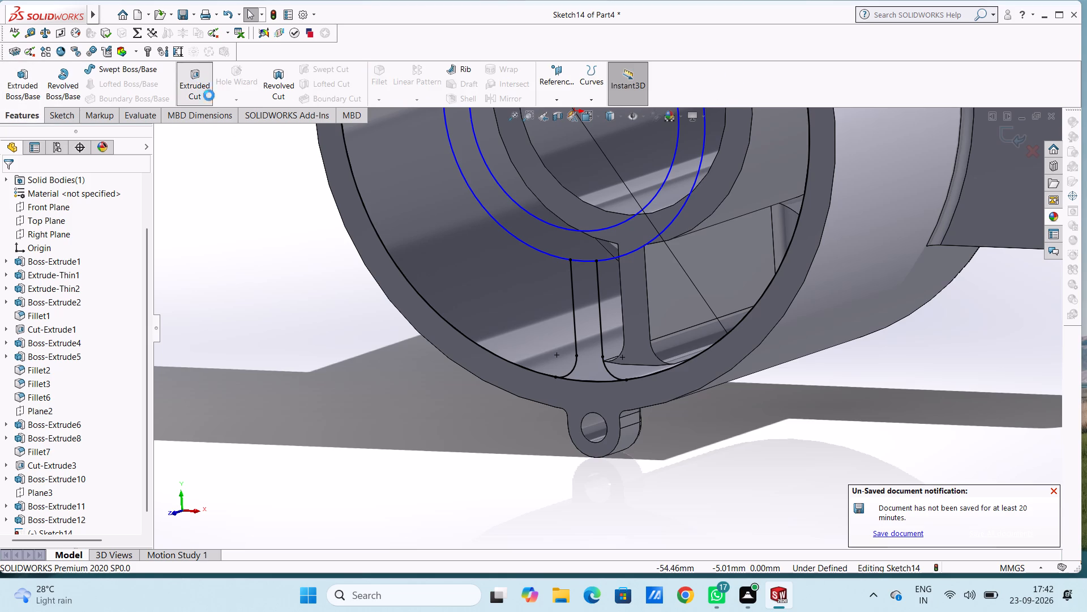
{"action": "left_click", "coordinate": [452, 254]}
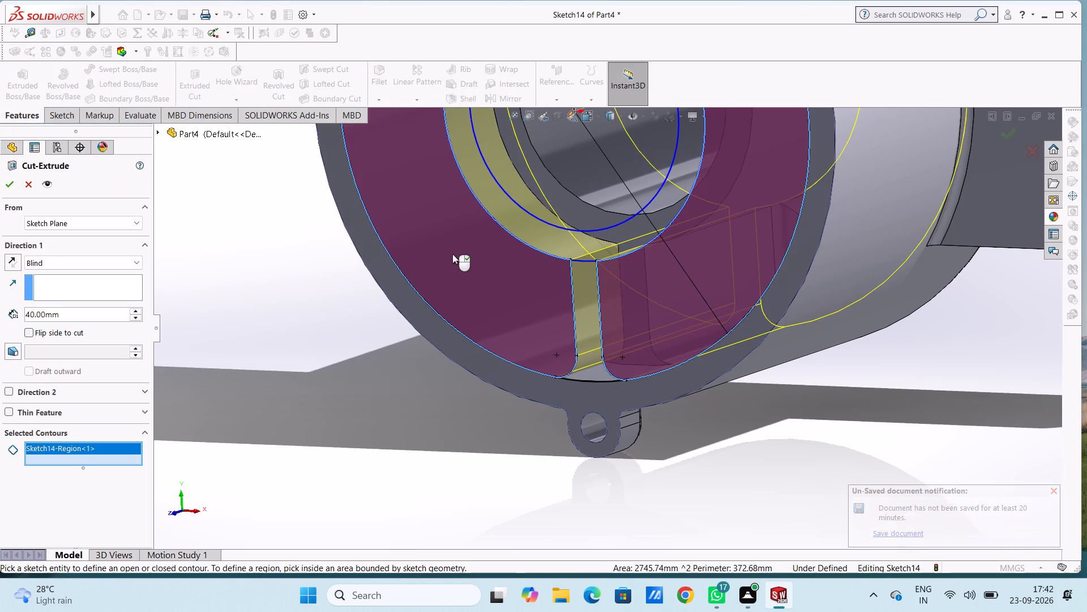
{"action": "left_click", "coordinate": [6, 184]}
{"action": "left_click", "coordinate": [271, 333]}
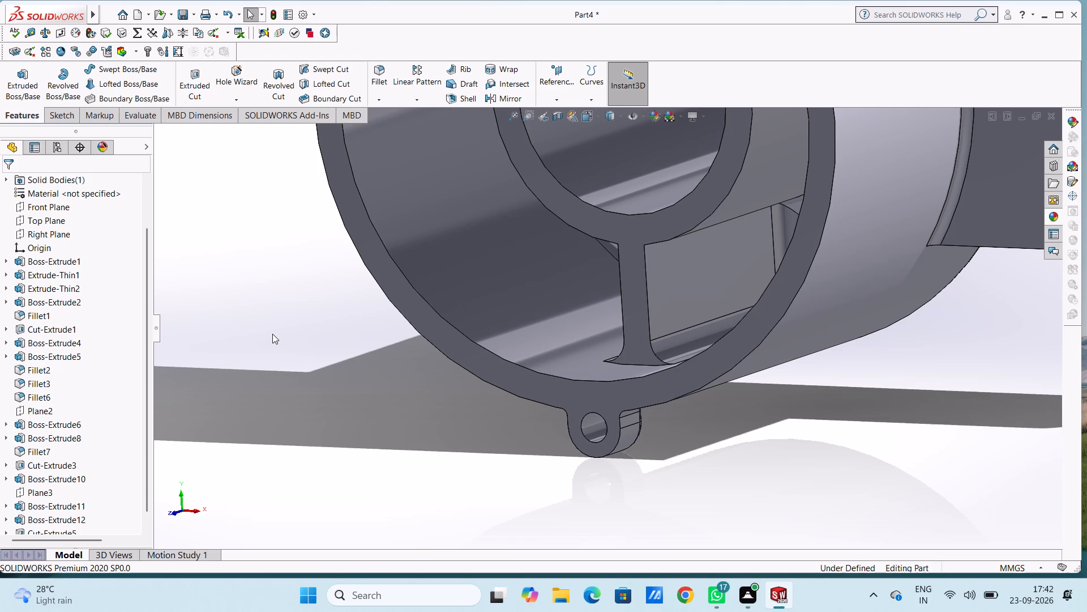
Sketch a circle on the top face of the tab's round boss, concentric with it and matching its 9 mm radius edge.
{"action": "key", "text": "ctrl+7"}
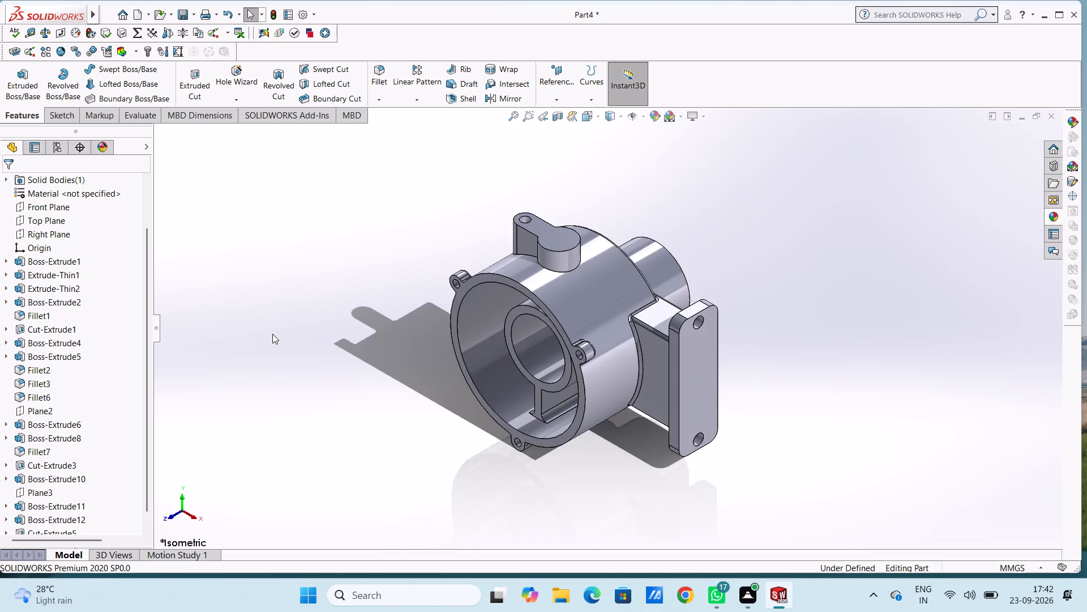
{"action": "middle_click_drag", "start_coordinate": [292, 467], "coordinate": [349, 340]}
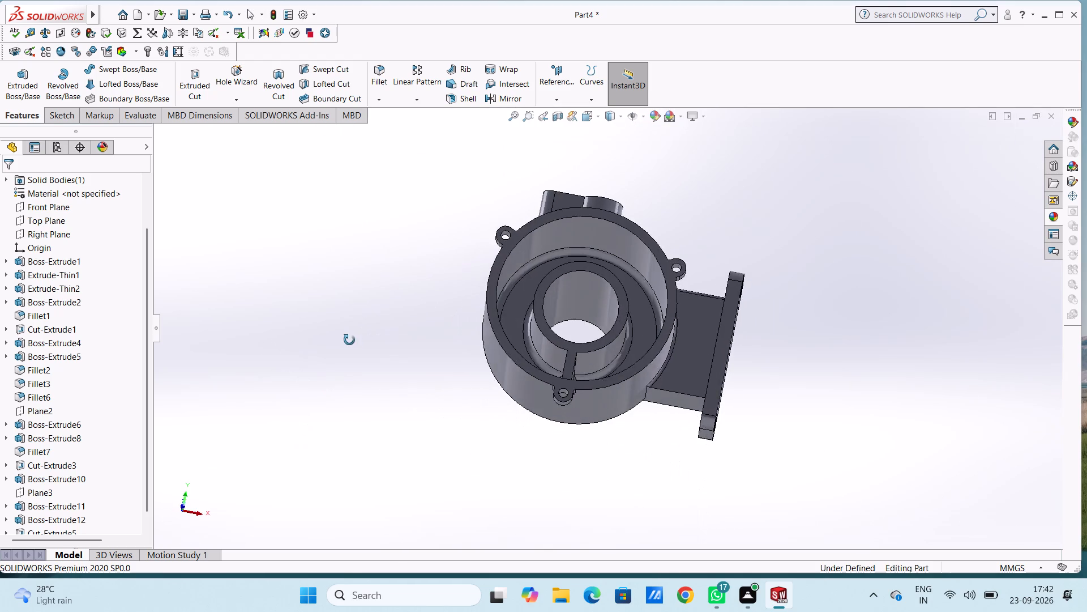
{"action": "middle_click_drag", "start_coordinate": [349, 340], "coordinate": [384, 490]}
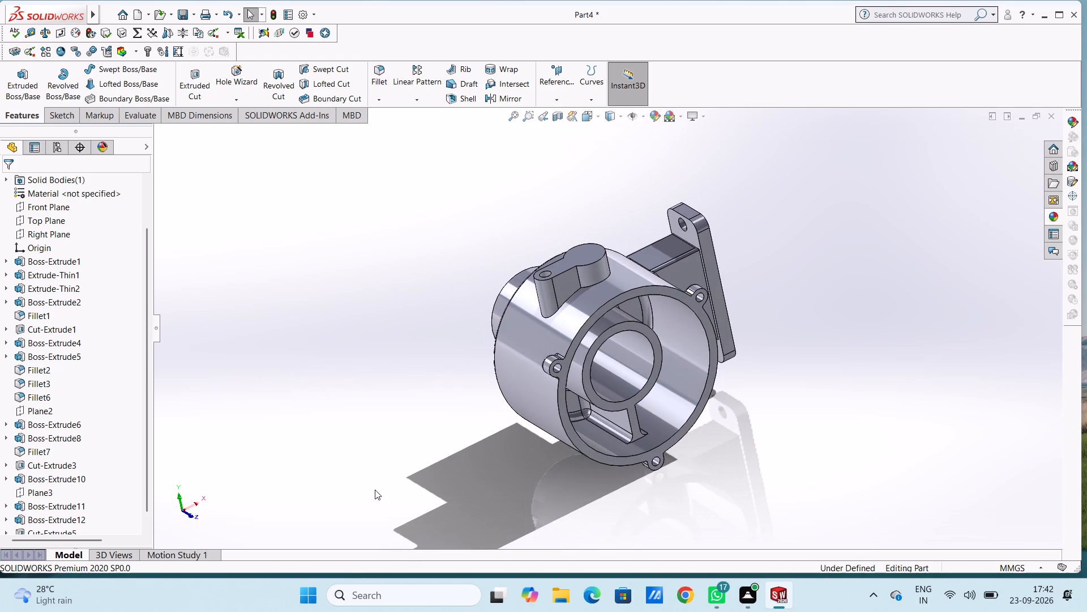
{"action": "key", "text": "ctrl+7"}
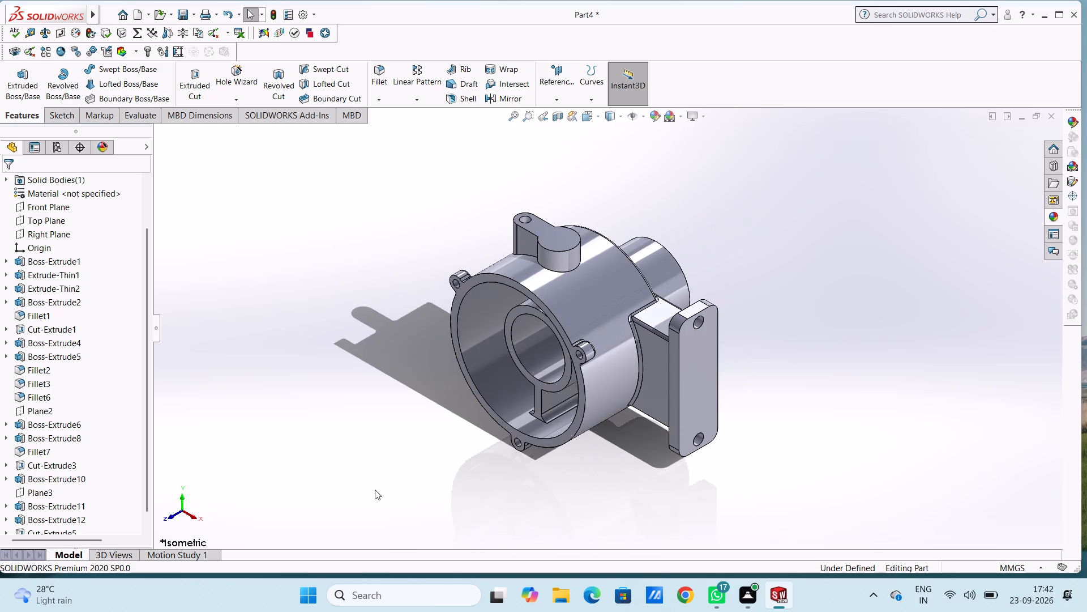
{"action": "key", "text": "ctrl+5"}
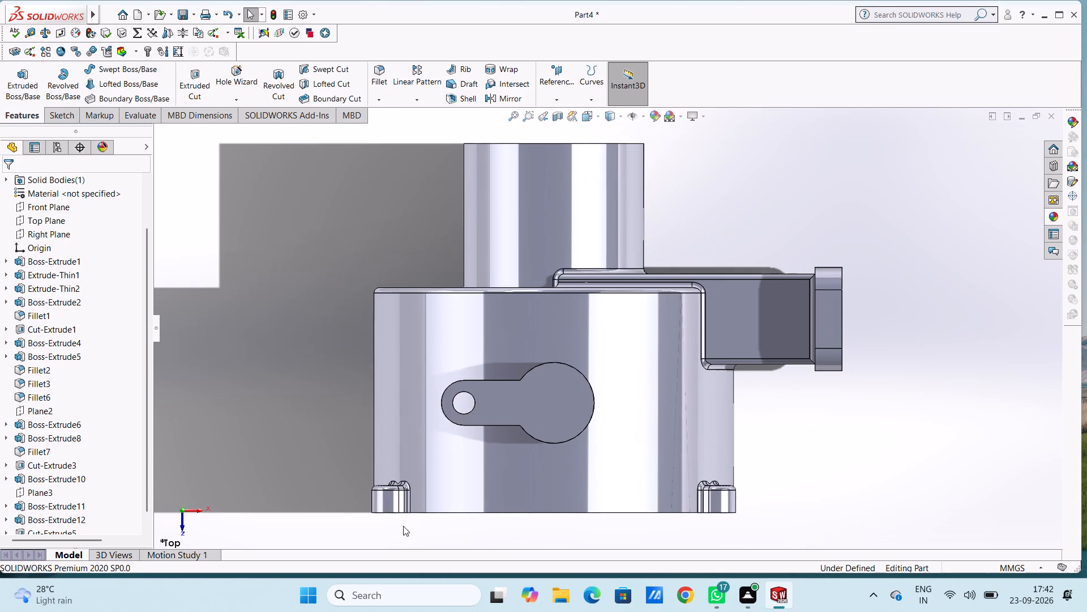
{"action": "left_click", "coordinate": [542, 403]}
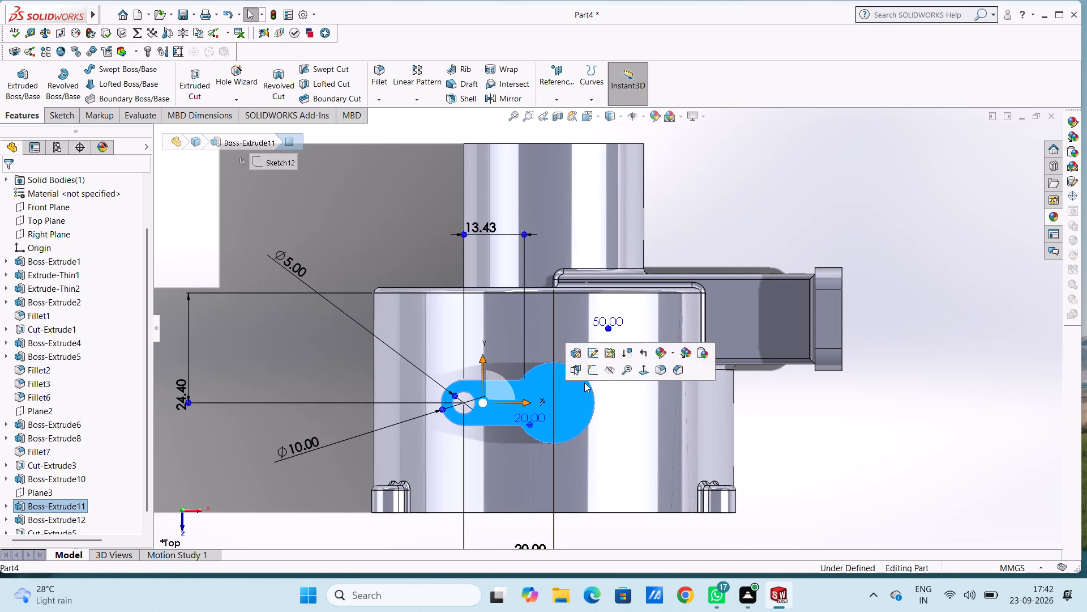
{"action": "left_click", "coordinate": [593, 376]}
{"action": "left_click", "coordinate": [377, 241]}
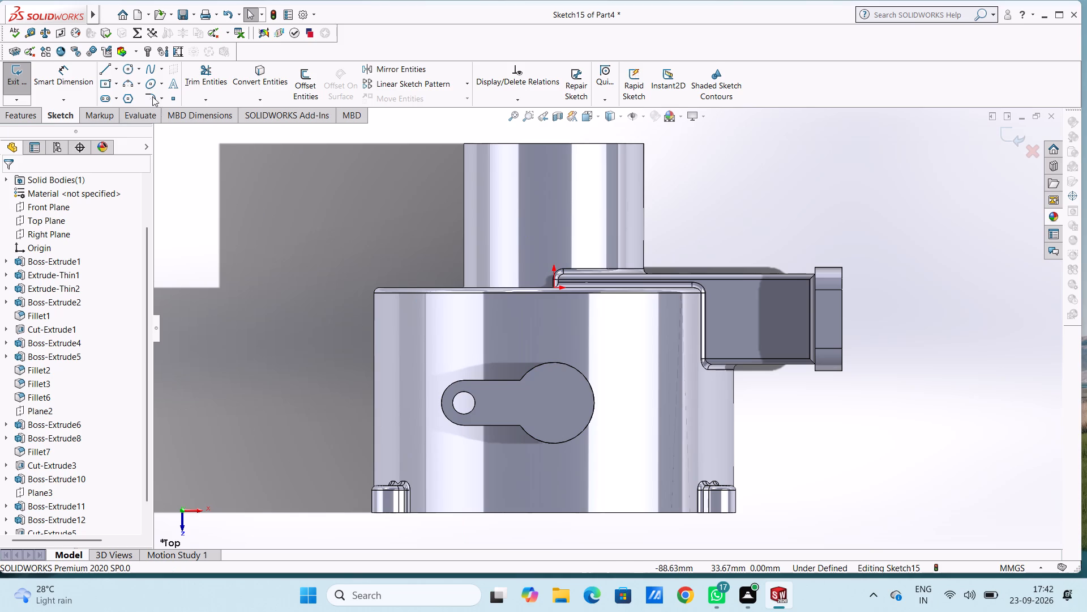
{"action": "left_click", "coordinate": [124, 66]}
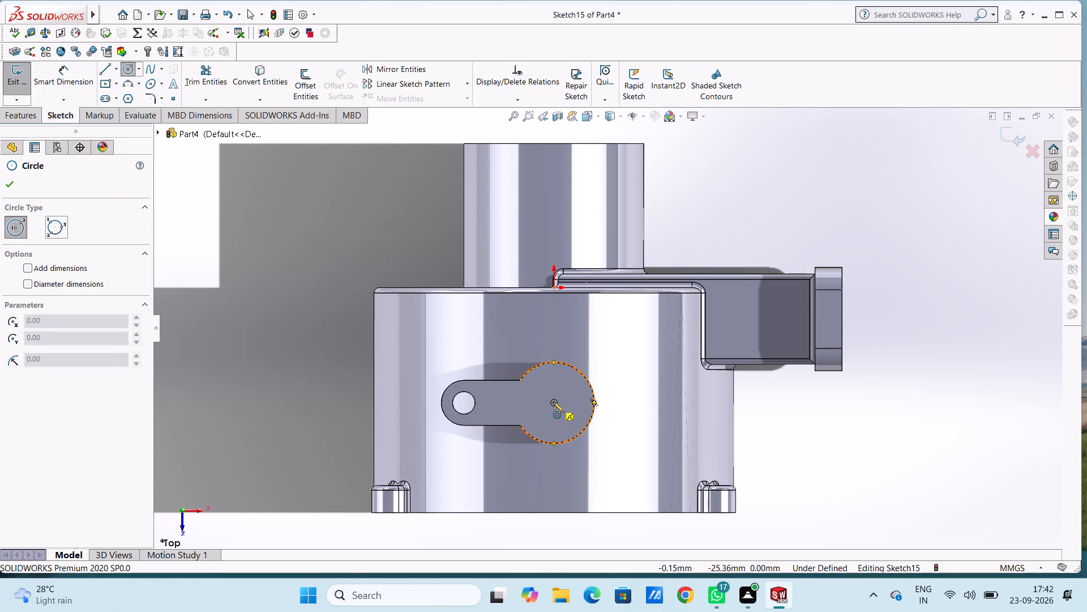
{"action": "left_click", "coordinate": [553, 402]}
{"action": "left_click", "coordinate": [568, 440]}
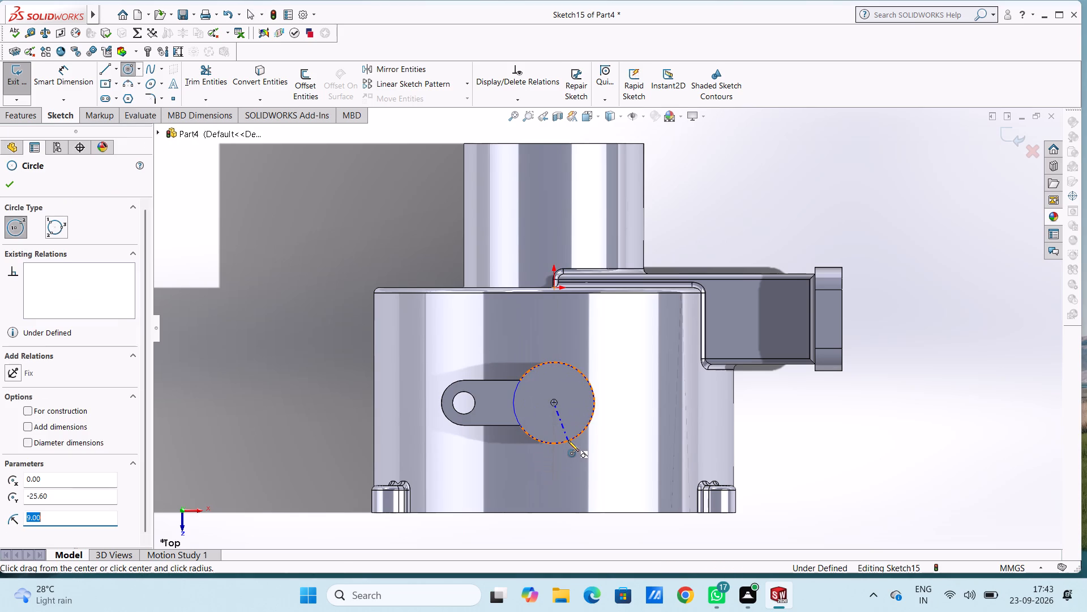
{"action": "key", "text": "Escape"}
{"action": "key", "text": "Escape"}
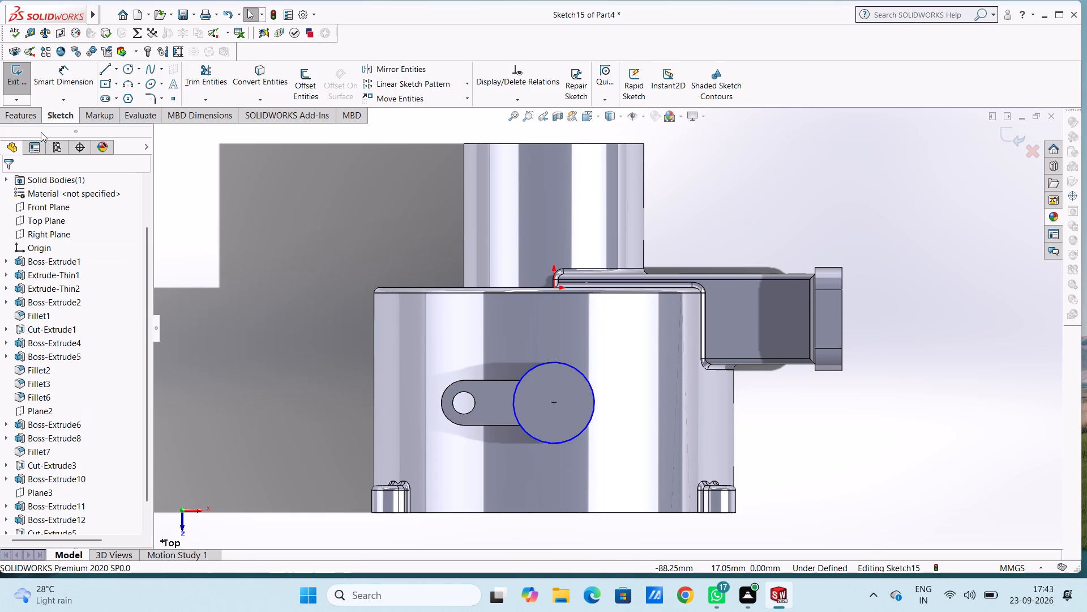
Dimension the new circle's diameter as 18 mm.
{"action": "left_click", "coordinate": [44, 85]}
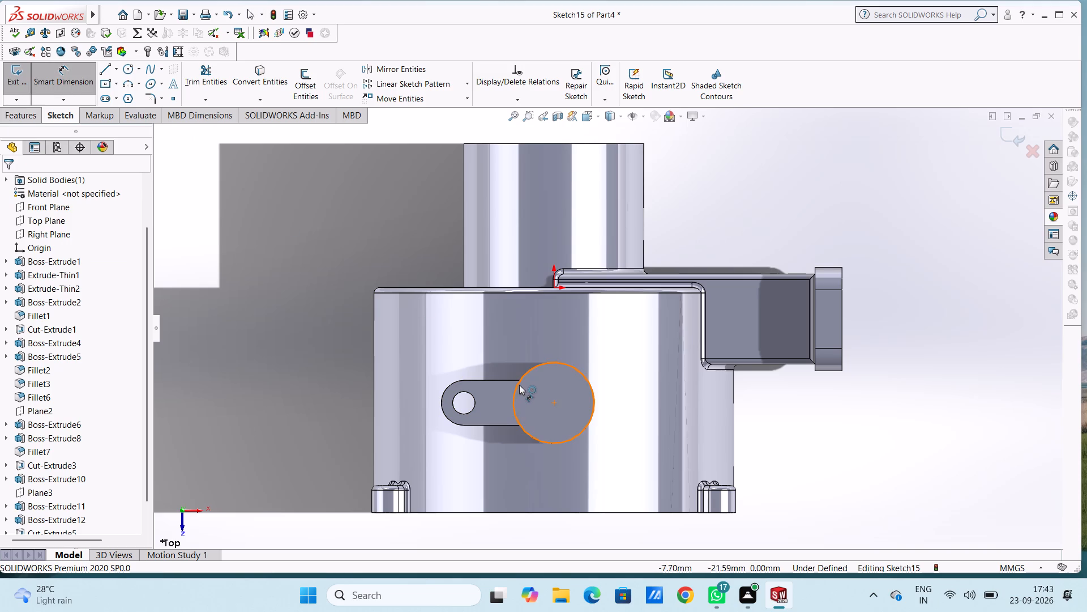
{"action": "left_click", "coordinate": [519, 385]}
{"action": "left_click", "coordinate": [331, 195]}
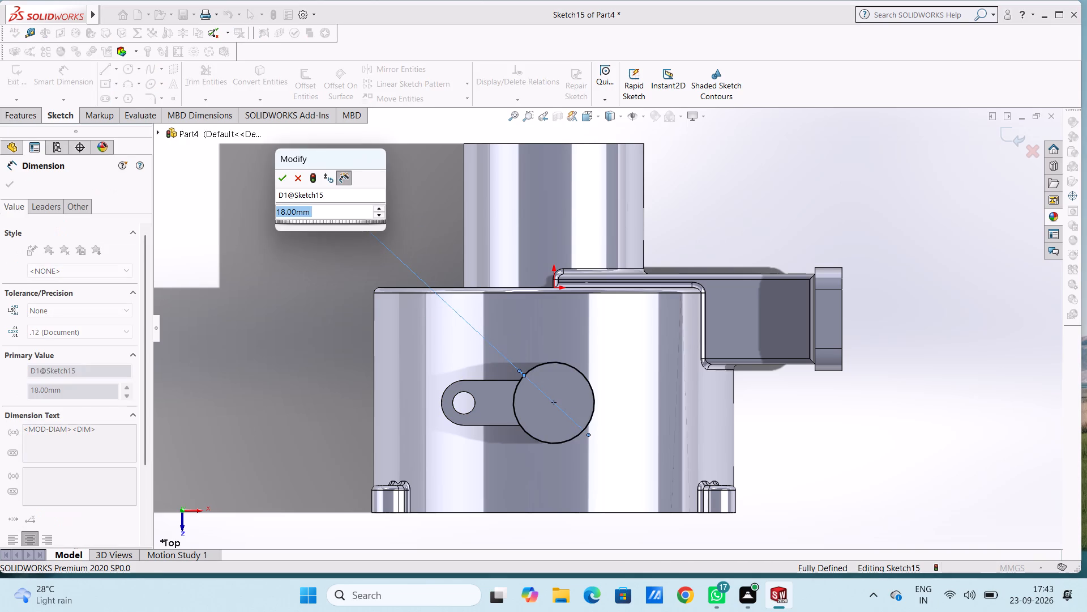
{"action": "left_click", "coordinate": [277, 173]}
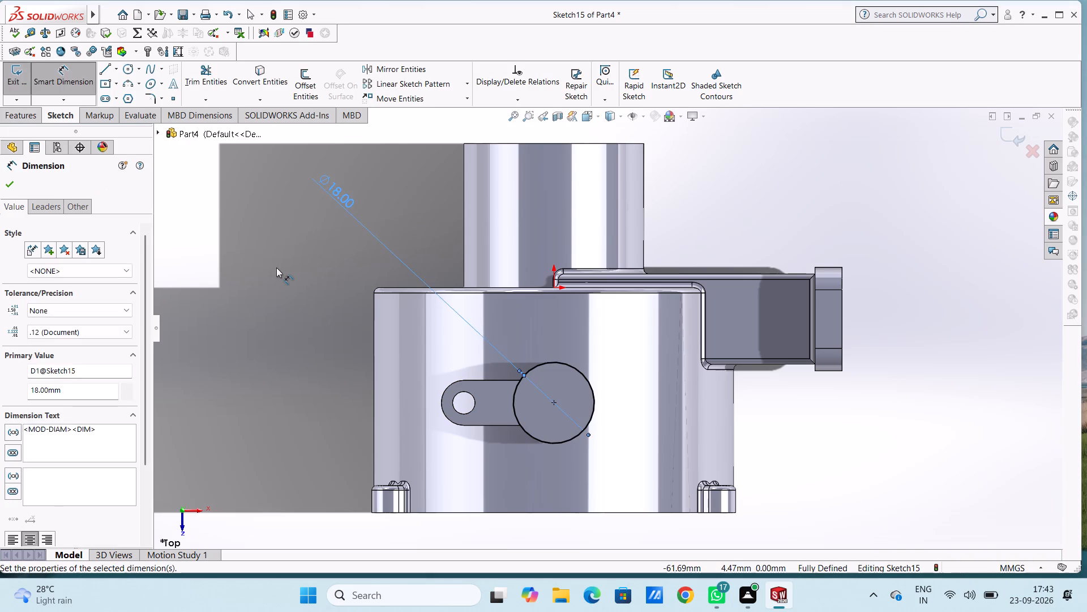
{"action": "left_click", "coordinate": [276, 267]}
{"action": "key", "text": "Escape"}
{"action": "key", "text": "Escape"}
Boss-extrude the 18 mm circle 30 mm upward from the boss's top face, merged with the body.
{"action": "scroll", "coordinate": [288, 366], "scroll_direction": "up", "scroll_amount": 1}
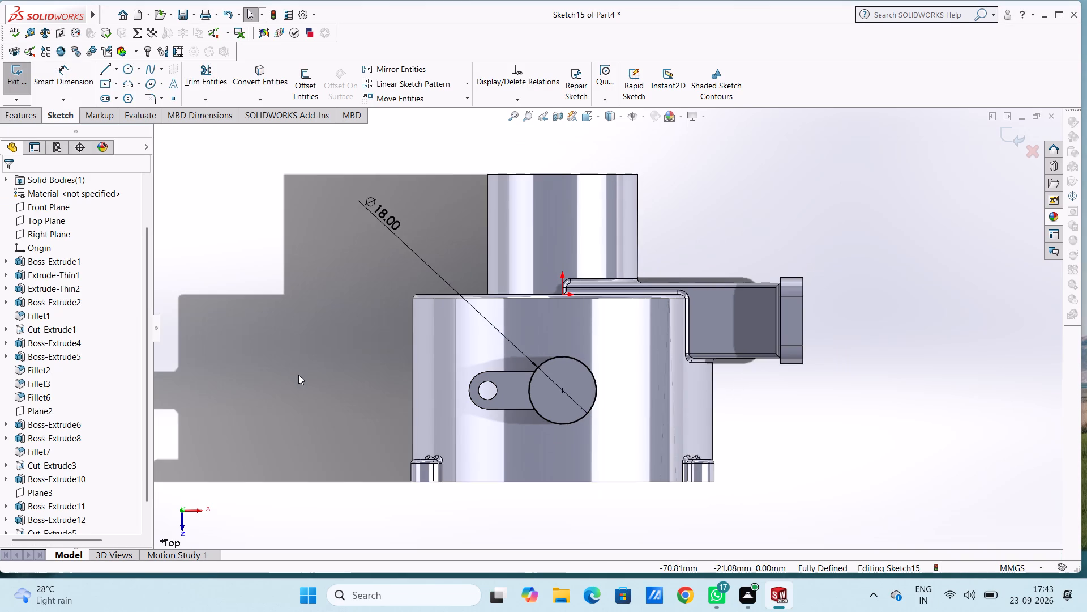
{"action": "middle_click_drag", "start_coordinate": [298, 375], "coordinate": [290, 274]}
{"action": "middle_click_drag", "start_coordinate": [261, 381], "coordinate": [259, 366]}
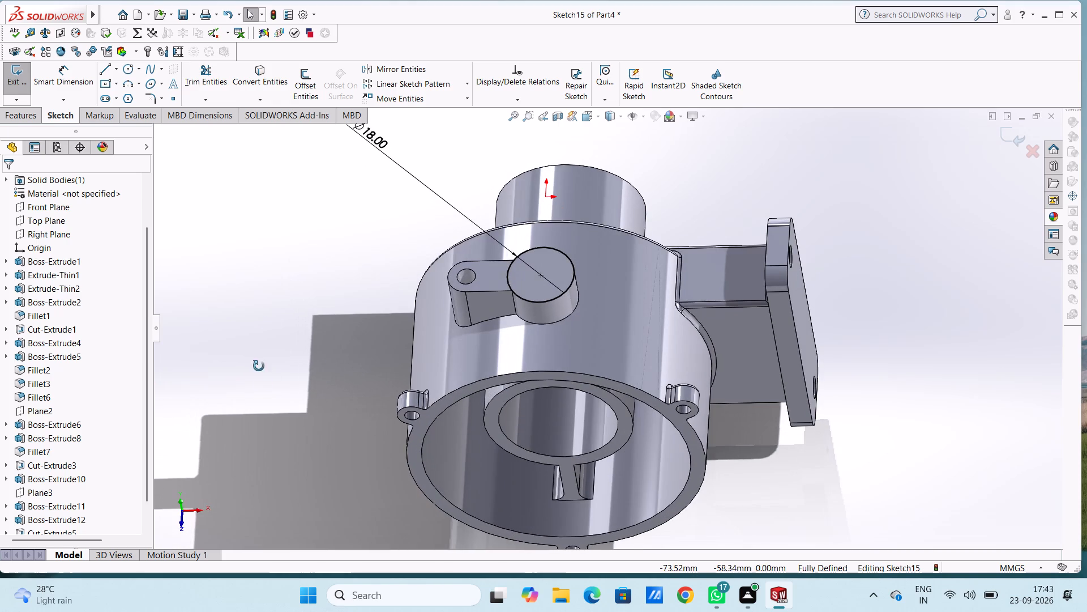
{"action": "middle_click_drag", "start_coordinate": [259, 366], "coordinate": [268, 321]}
{"action": "left_click", "coordinate": [25, 114]}
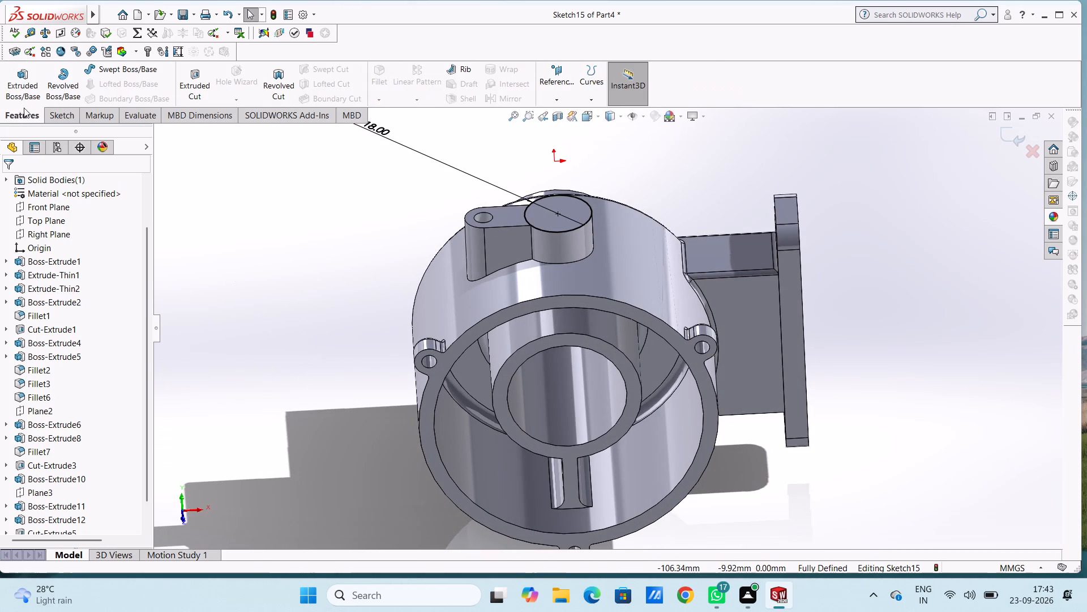
{"action": "left_click", "coordinate": [24, 84]}
{"action": "scroll", "coordinate": [279, 274], "scroll_direction": "up", "scroll_amount": 3}
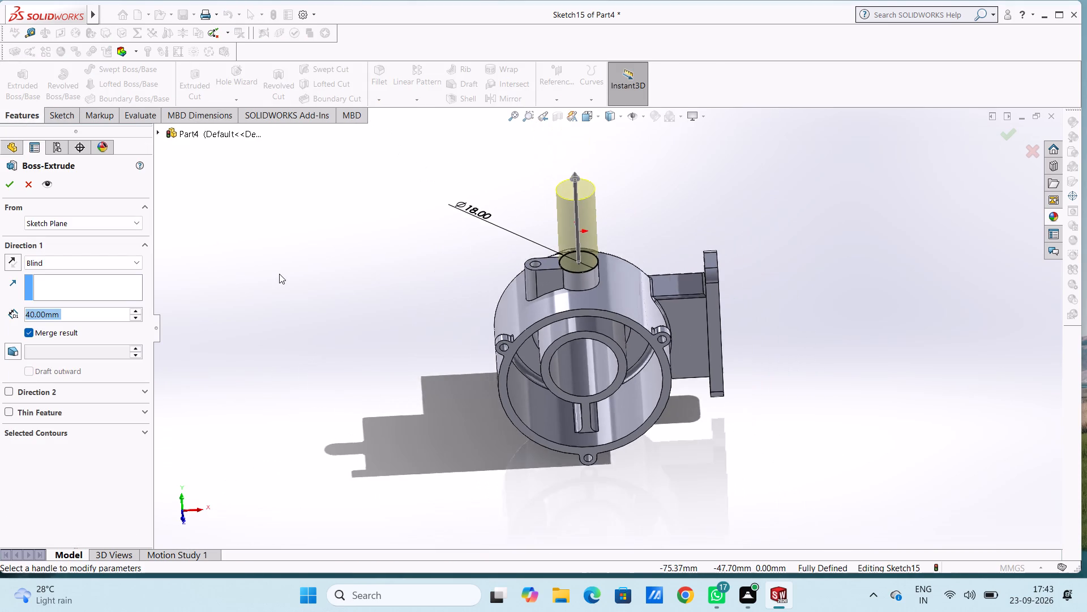
{"action": "scroll", "coordinate": [279, 274], "scroll_direction": "up", "scroll_amount": 1}
{"action": "middle_click_drag", "start_coordinate": [318, 314], "coordinate": [311, 231]}
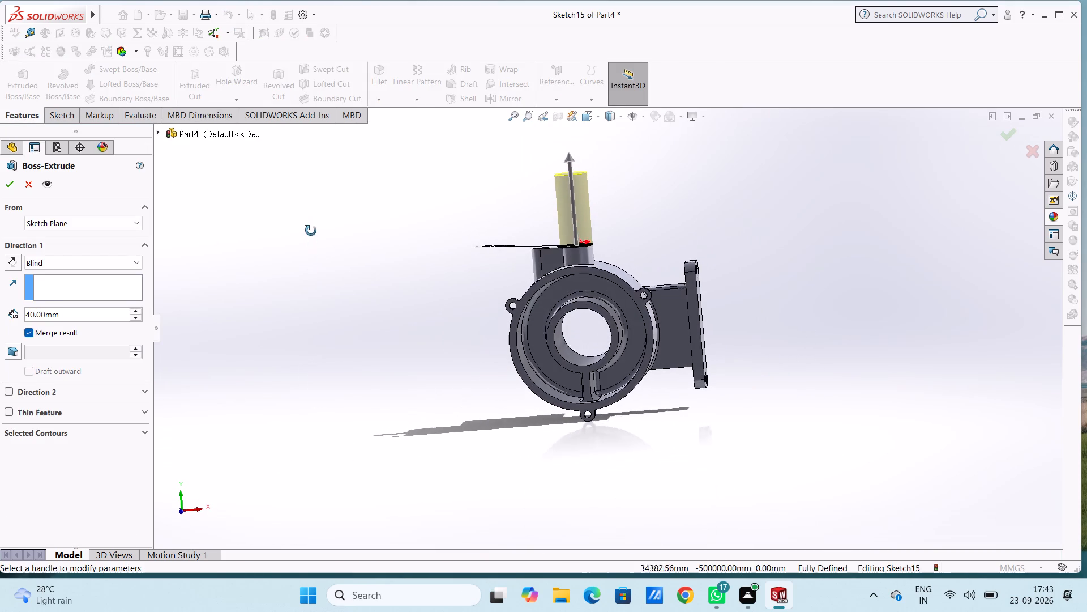
{"action": "middle_click_drag", "start_coordinate": [311, 231], "coordinate": [311, 223]}
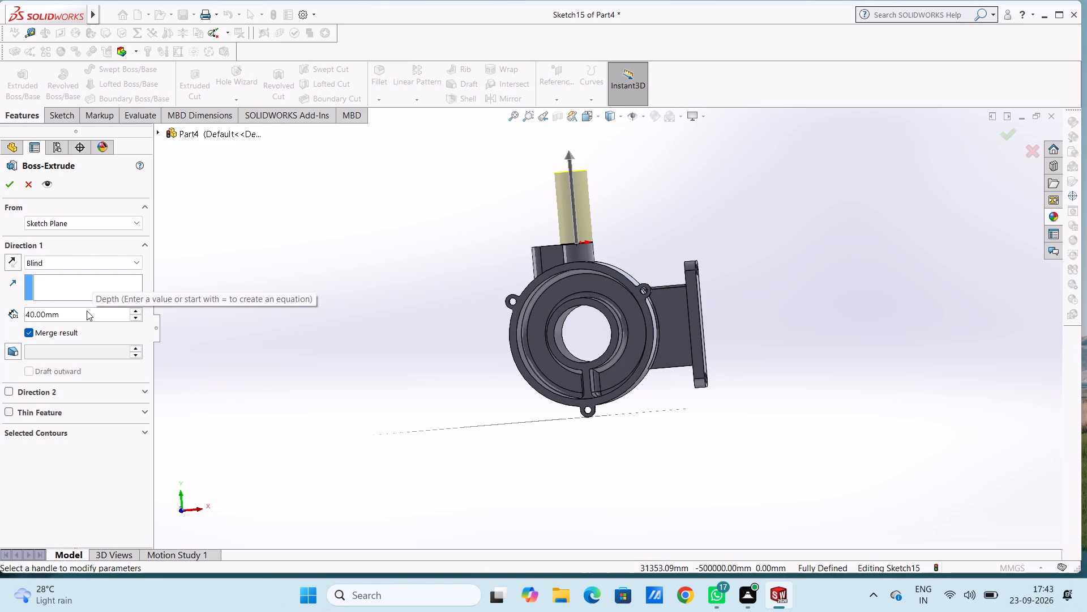
{"action": "double_click", "coordinate": [87, 311]}
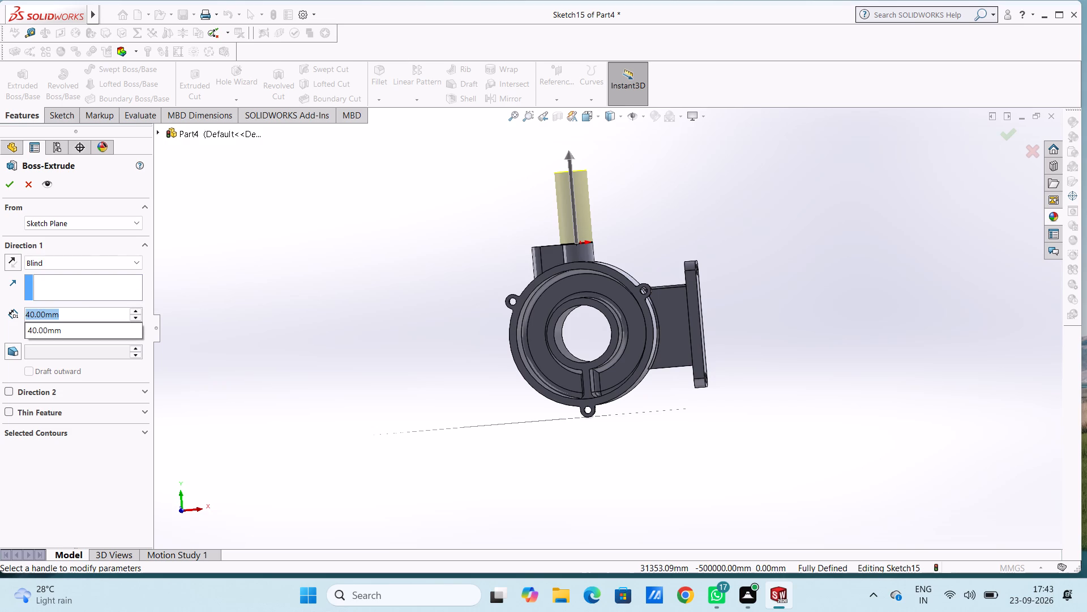
{"action": "type", "text": "35"}
{"action": "key", "text": "Return"}
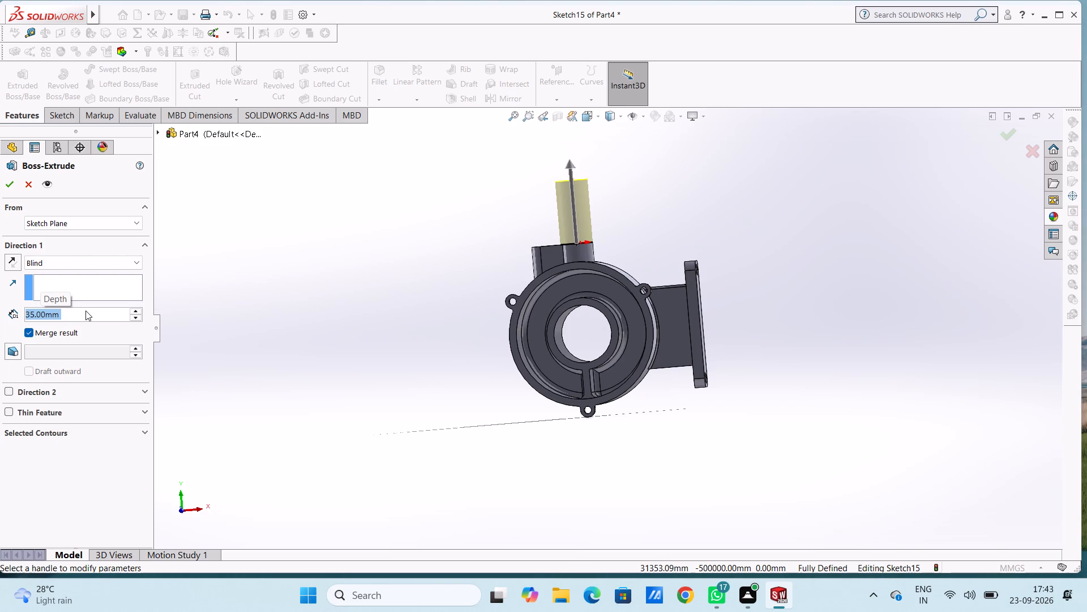
{"action": "type", "text": "30"}
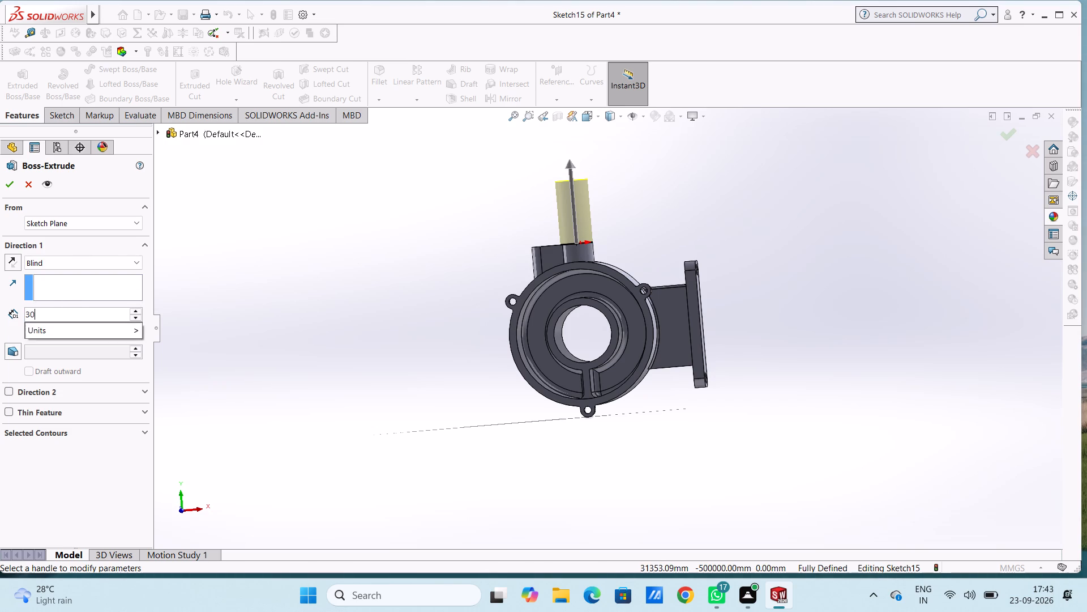
{"action": "key", "text": "Return"}
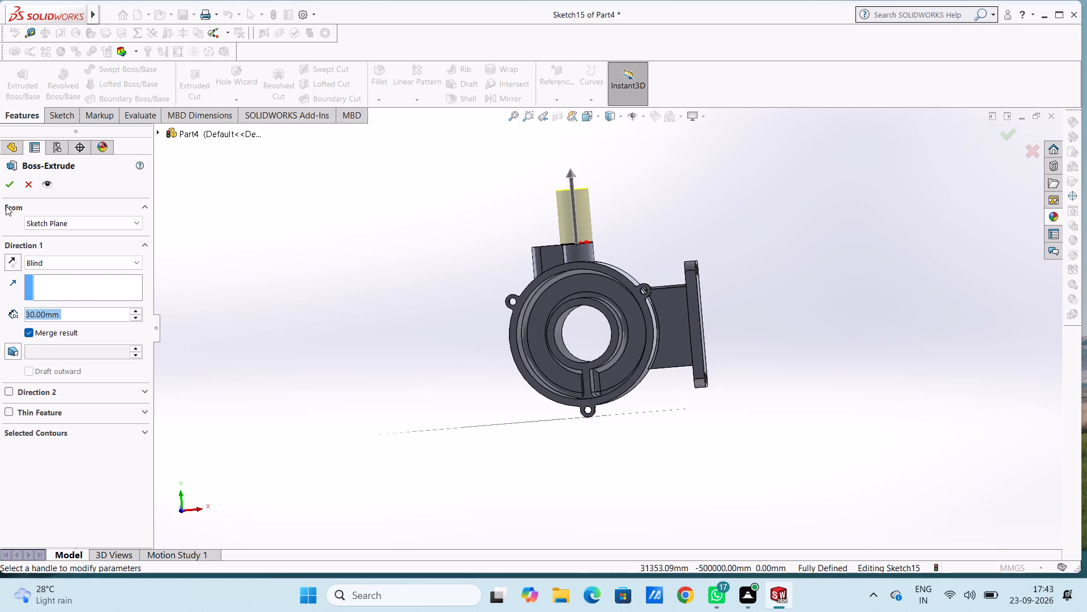
{"action": "left_click", "coordinate": [9, 187]}
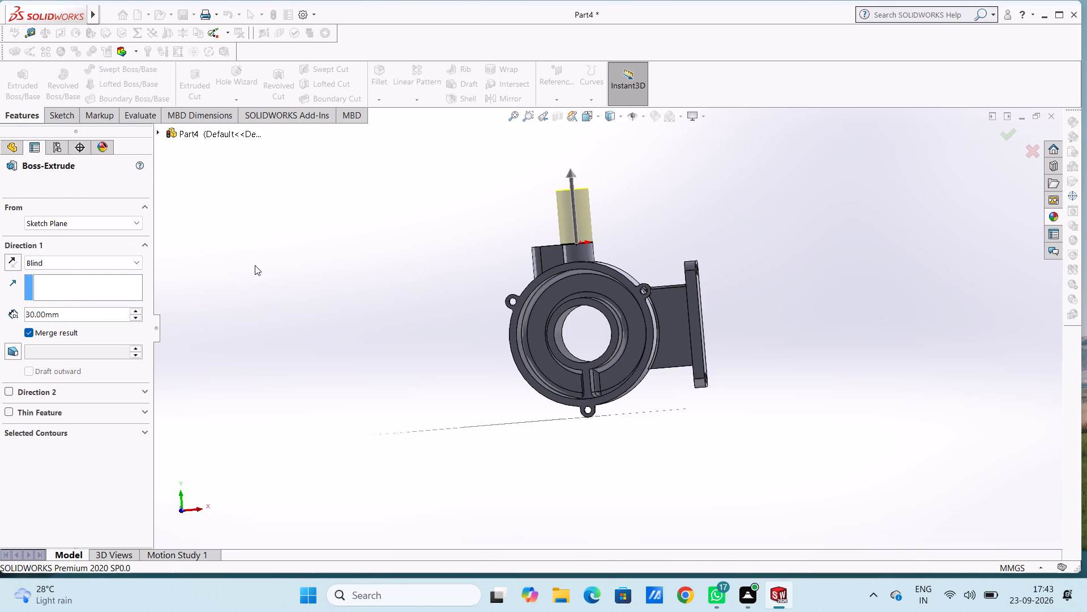
{"action": "left_click", "coordinate": [255, 265]}
Sketch a 15 mm radius circle on the top face of the extended cylindrical post, centred on its axis.
{"action": "middle_click_drag", "start_coordinate": [267, 265], "coordinate": [265, 351]}
{"action": "scroll", "coordinate": [265, 351], "scroll_direction": "up", "scroll_amount": 1}
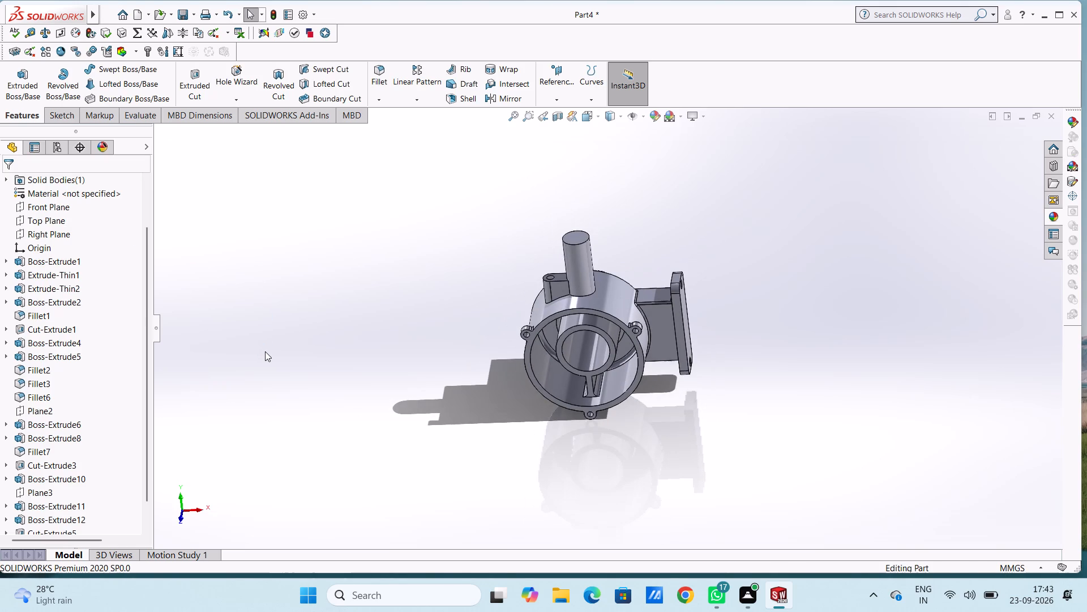
{"action": "key", "text": "ctrl+5"}
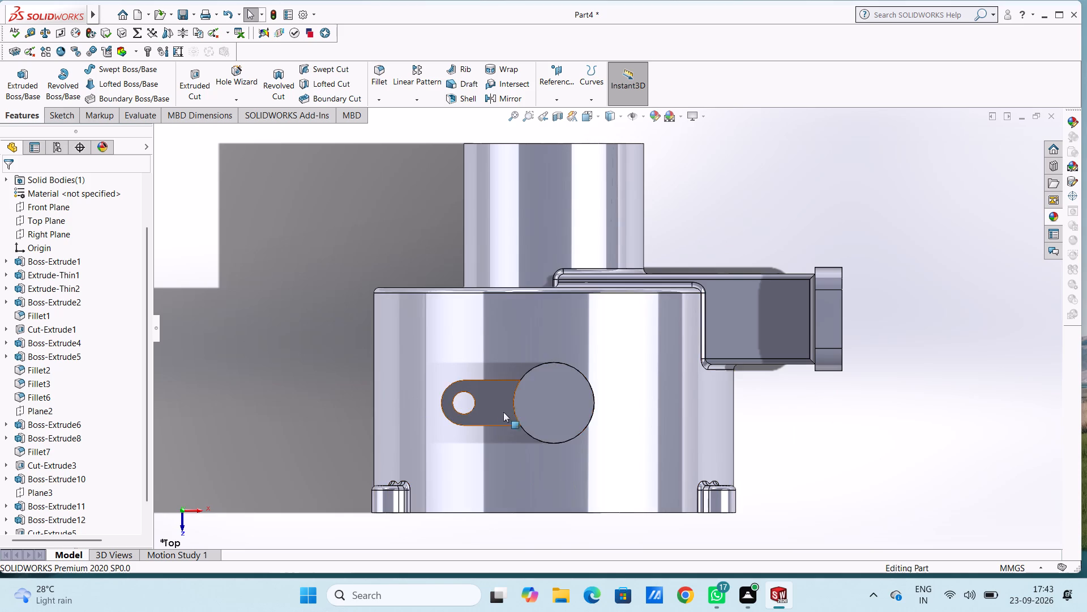
{"action": "left_click", "coordinate": [564, 411]}
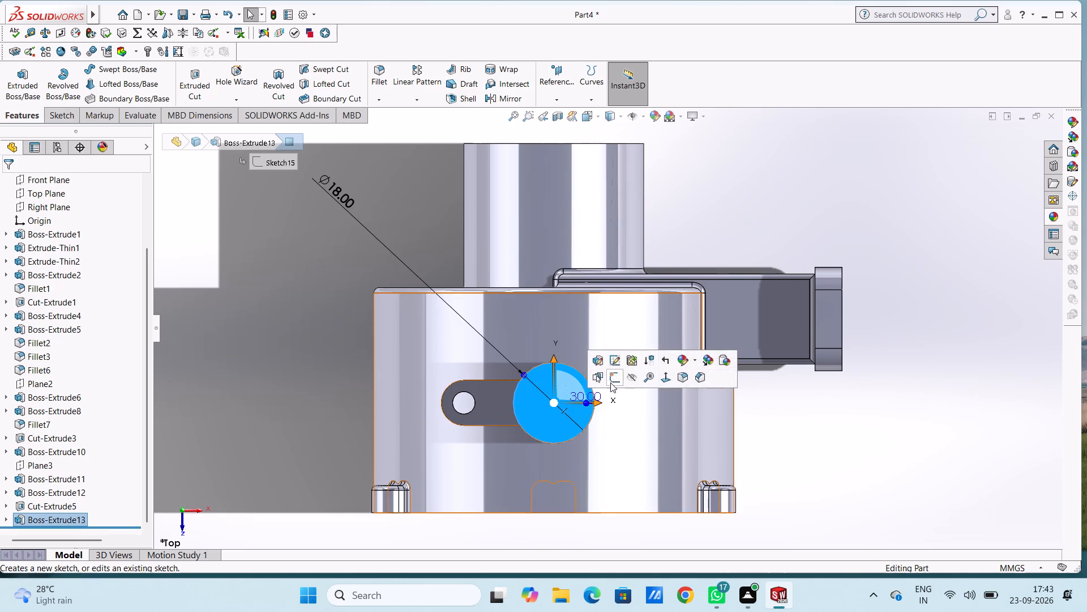
{"action": "left_click", "coordinate": [611, 378]}
{"action": "left_click", "coordinate": [286, 283]}
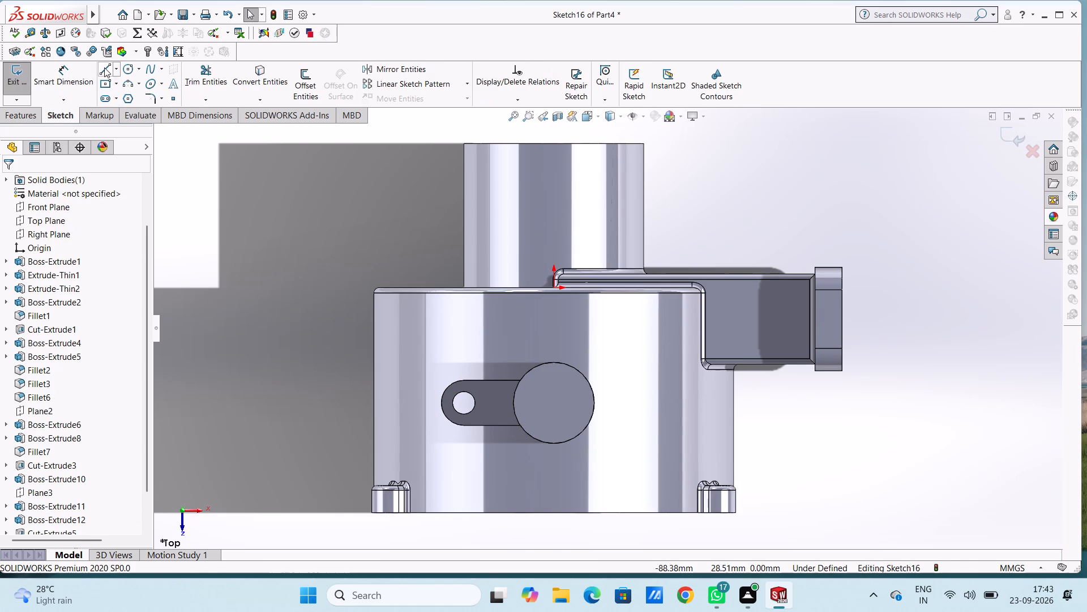
{"action": "left_click", "coordinate": [123, 70]}
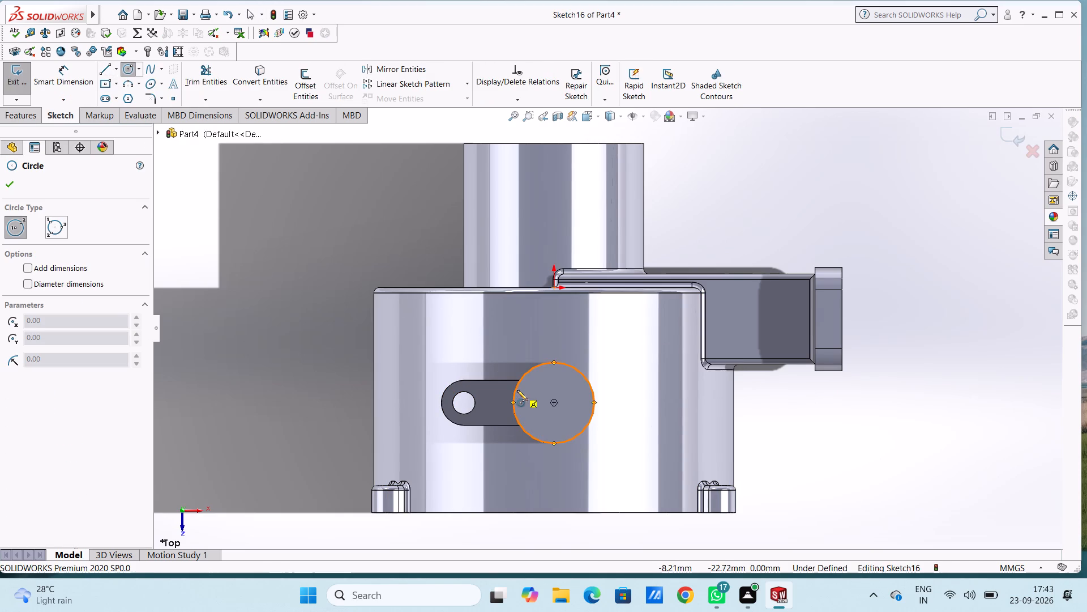
{"action": "left_click", "coordinate": [553, 402]}
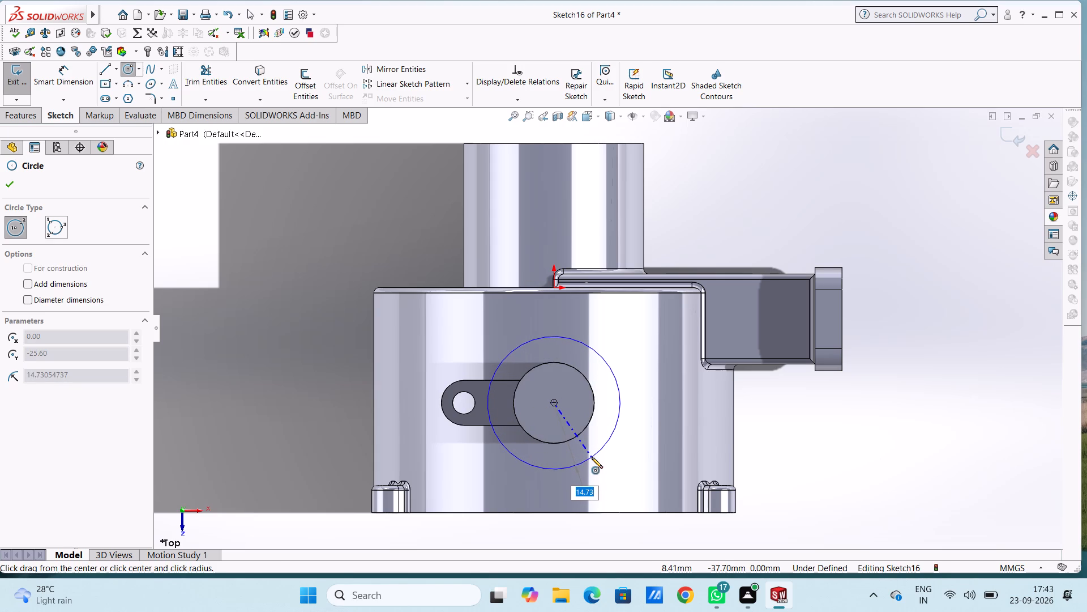
{"action": "type", "text": "15"}
{"action": "key", "text": "Return"}
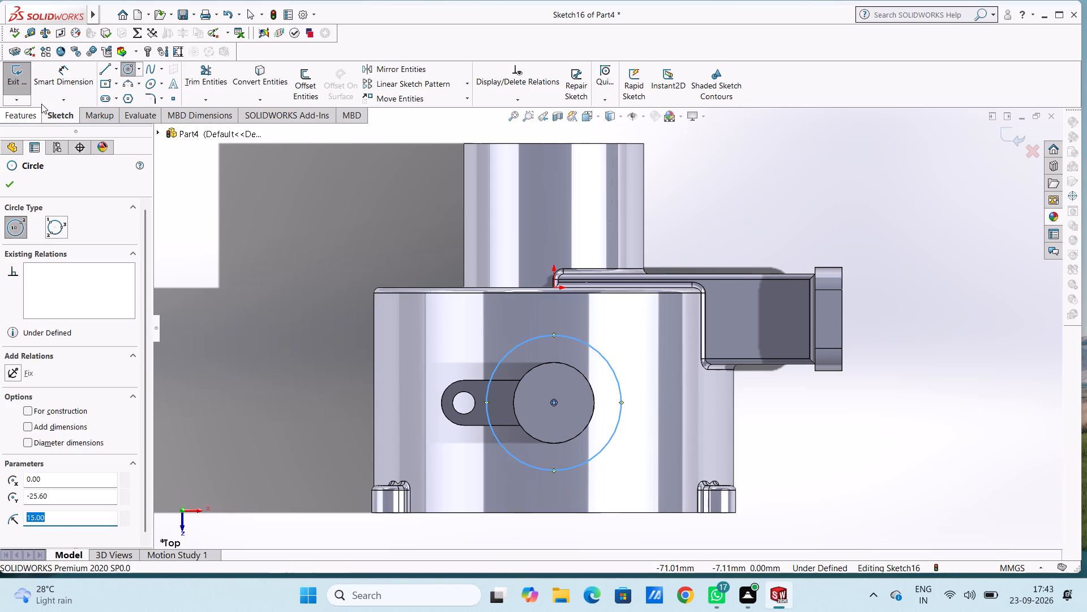
Dimension the larger circle's diameter as 30 mm.
{"action": "left_click", "coordinate": [52, 86]}
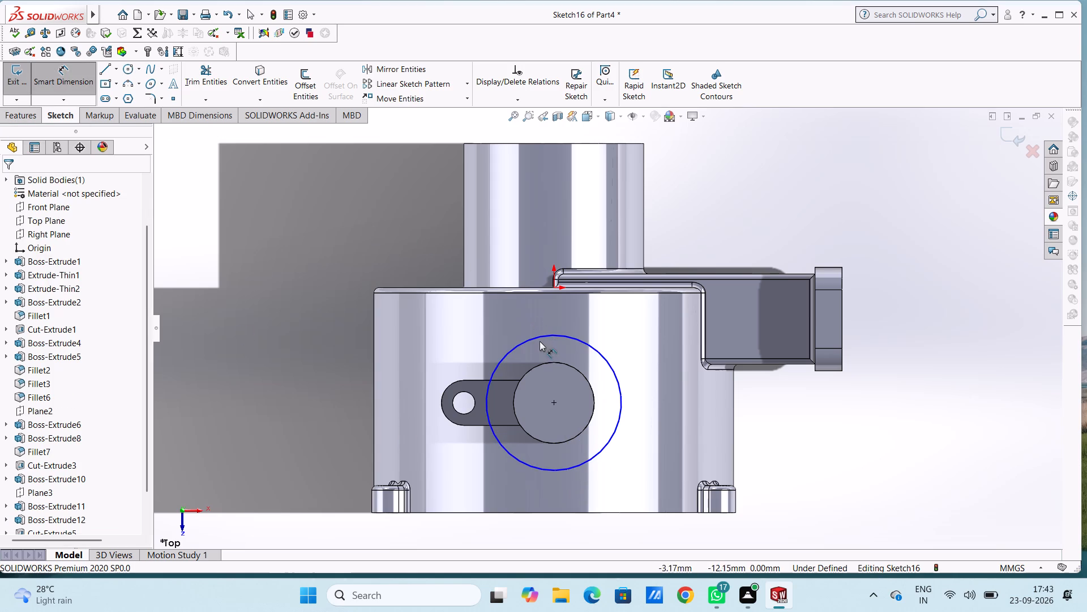
{"action": "left_click_drag", "start_coordinate": [539, 338], "coordinate": [525, 327]}
{"action": "left_click", "coordinate": [383, 223]}
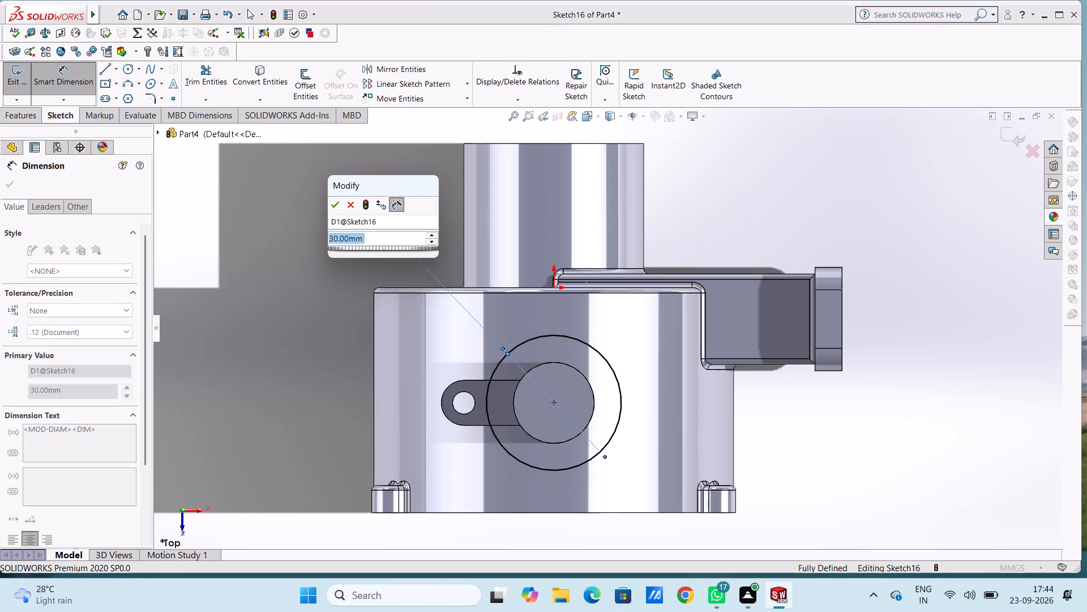
{"action": "left_click", "coordinate": [337, 208]}
{"action": "left_click", "coordinate": [308, 214]}
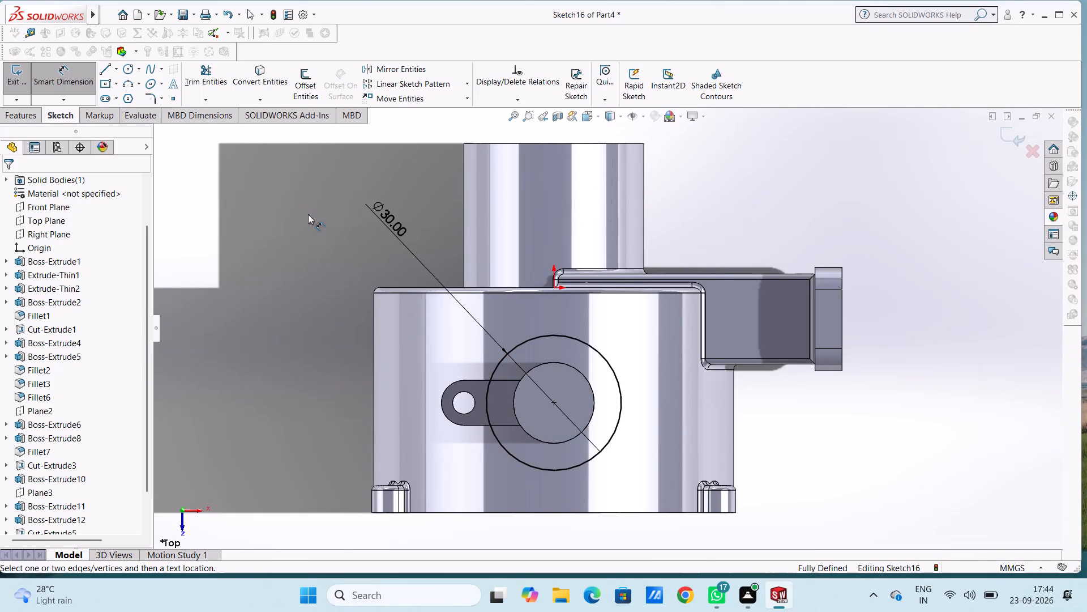
Boss-extrude the 30 mm circle 6 mm outward from the post's top face, merged with the body.
{"action": "key", "text": "Escape"}
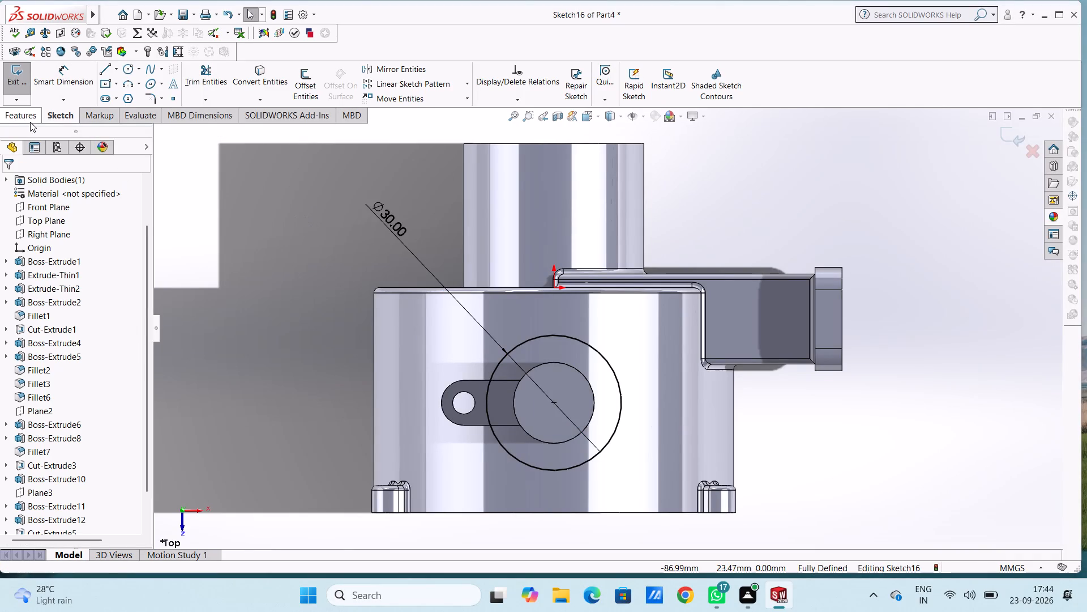
{"action": "left_click", "coordinate": [24, 113]}
{"action": "left_click", "coordinate": [18, 86]}
{"action": "middle_click_drag", "start_coordinate": [293, 356], "coordinate": [293, 355]}
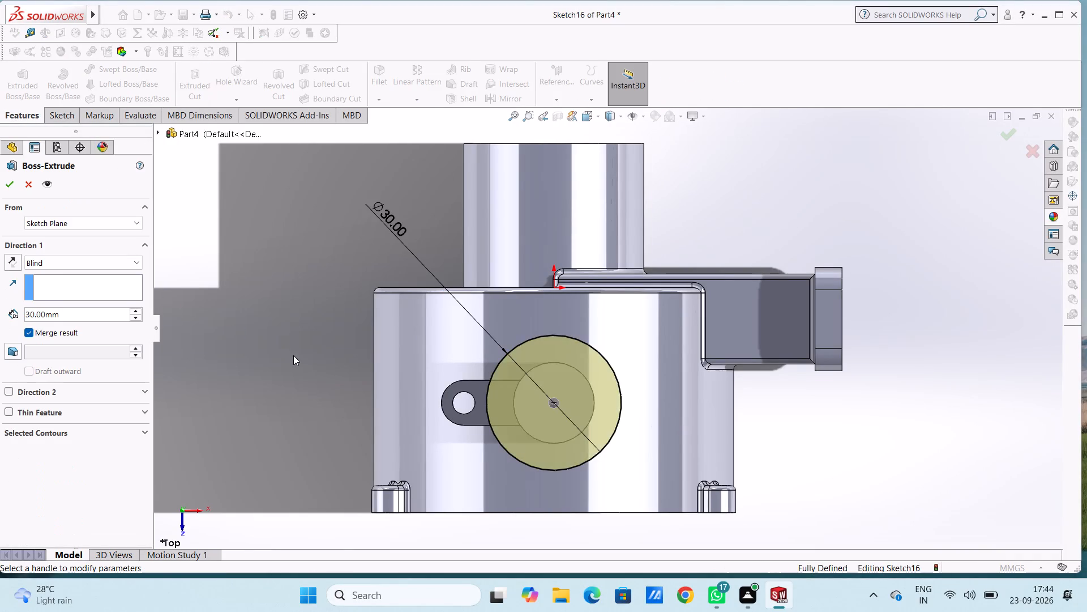
{"action": "middle_click_drag", "start_coordinate": [293, 355], "coordinate": [251, 297]}
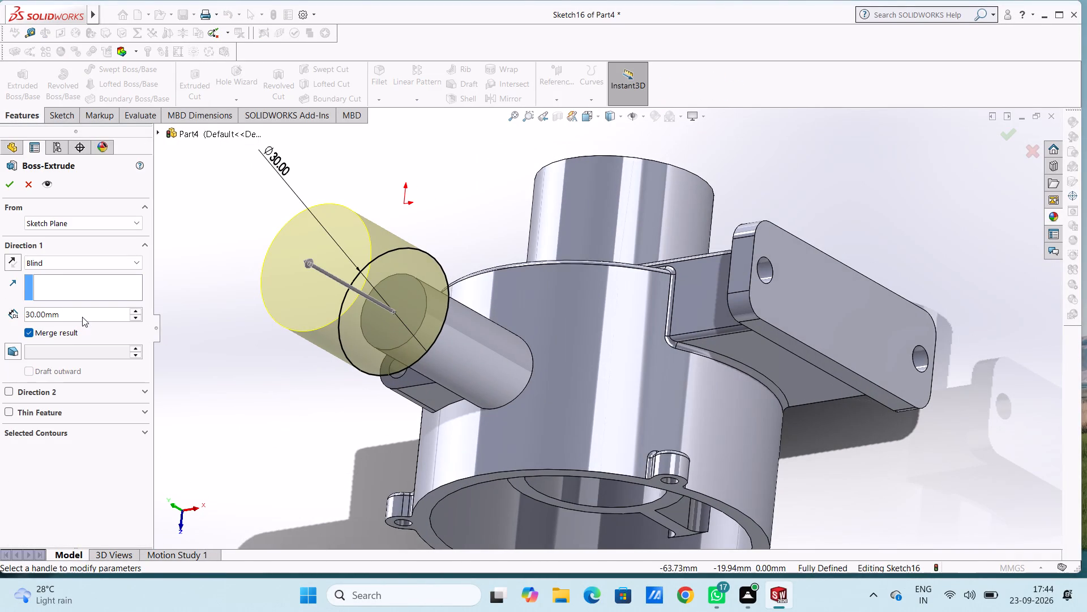
{"action": "double_click", "coordinate": [82, 317]}
{"action": "key", "text": "5"}
{"action": "key", "text": "Return"}
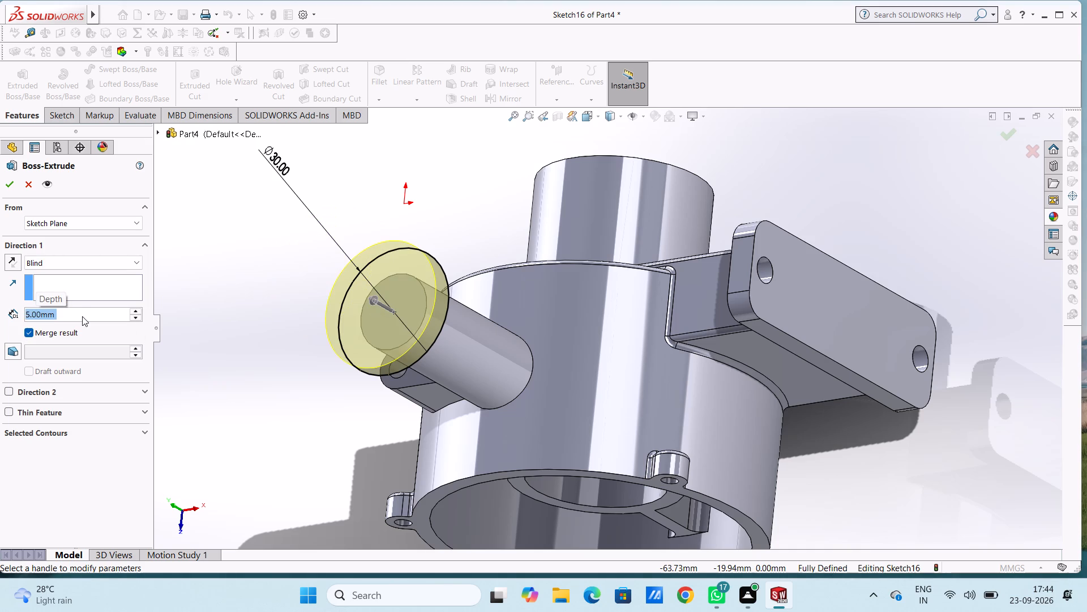
{"action": "key", "text": "6"}
{"action": "key", "text": "Return"}
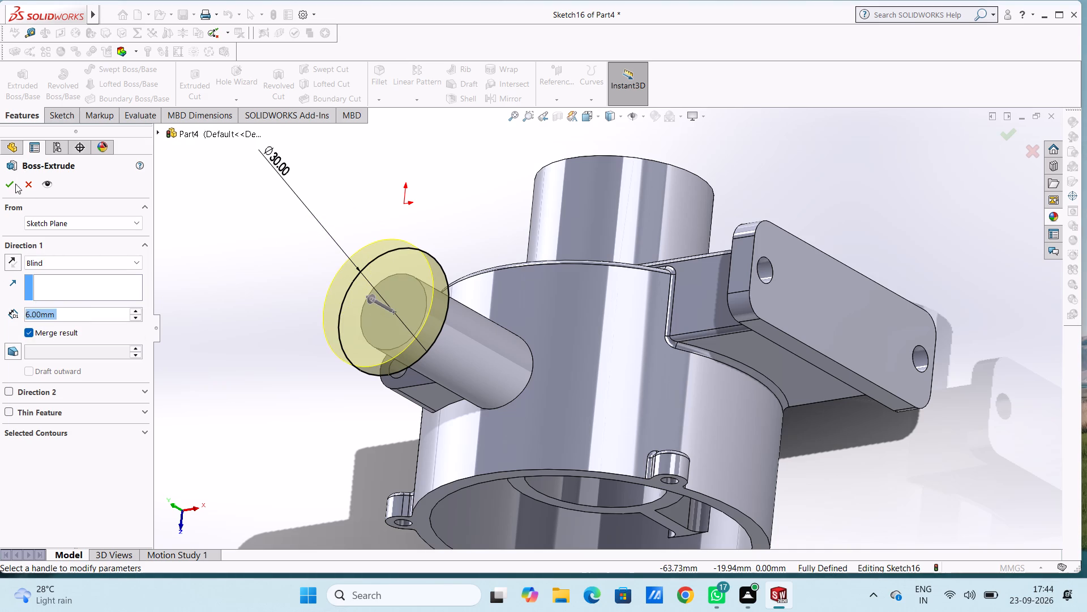
{"action": "left_click", "coordinate": [13, 185]}
{"action": "left_click", "coordinate": [172, 233]}
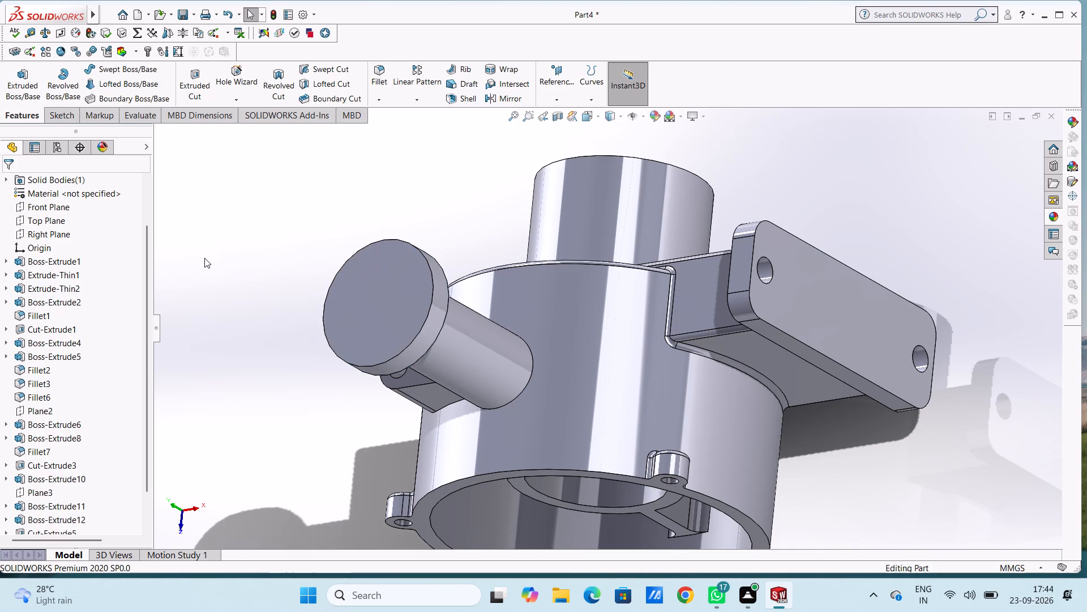
Sketch a 4 mm radius circle on the round head's top face, centred on the post's axis.
{"action": "middle_click_drag", "start_coordinate": [234, 298], "coordinate": [246, 299]}
{"action": "middle_click_drag", "start_coordinate": [246, 299], "coordinate": [277, 210]}
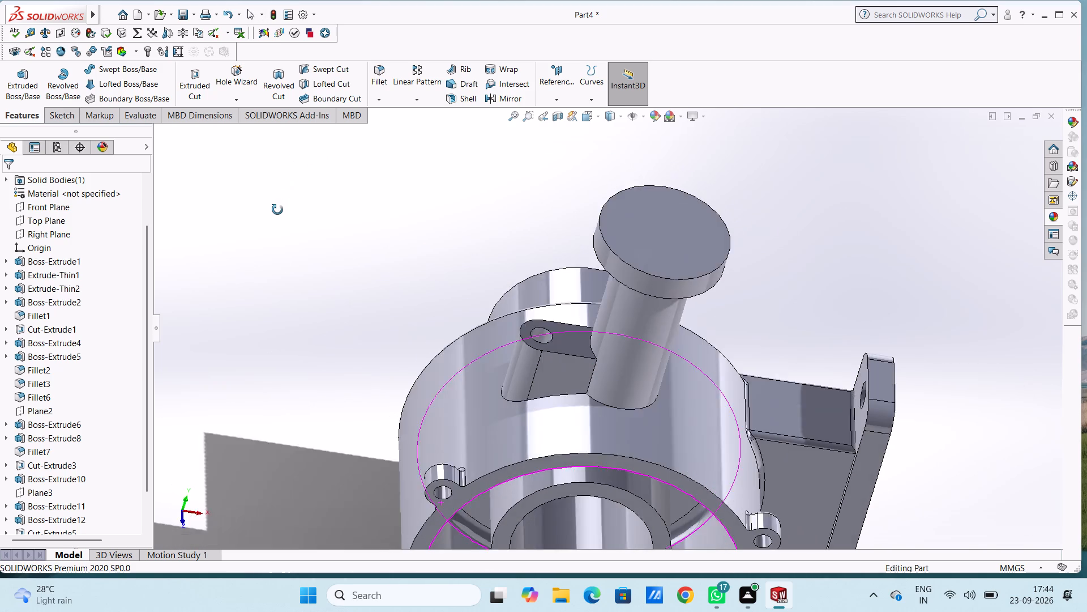
{"action": "middle_click_drag", "start_coordinate": [277, 210], "coordinate": [275, 219]}
{"action": "middle_click_drag", "start_coordinate": [346, 407], "coordinate": [318, 238]}
{"action": "scroll", "coordinate": [348, 270], "scroll_direction": "up", "scroll_amount": 2}
{"action": "middle_click_drag", "start_coordinate": [358, 253], "coordinate": [390, 284]}
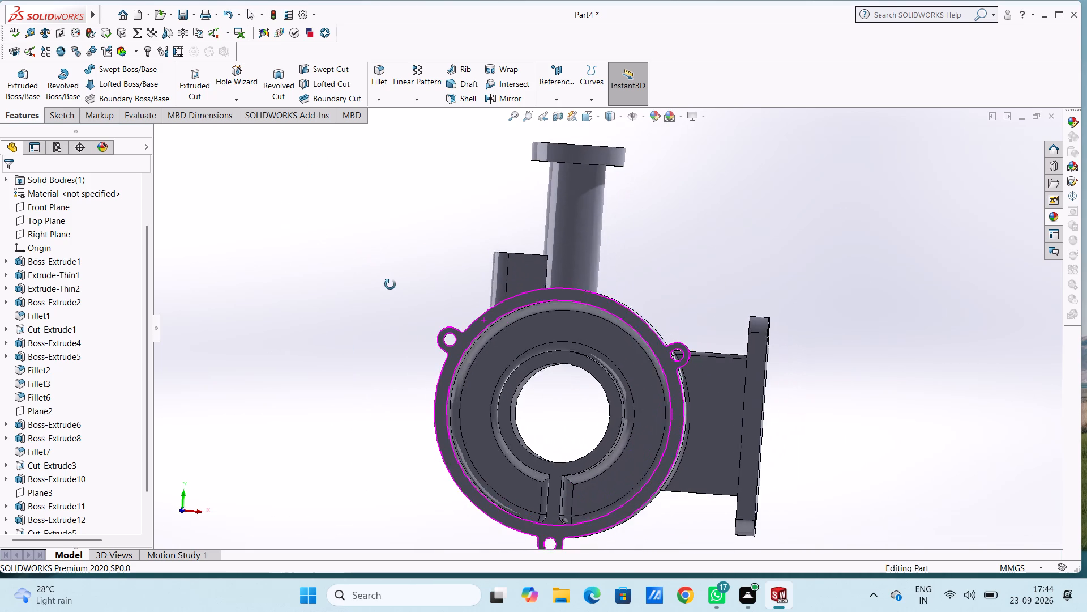
{"action": "middle_click_drag", "start_coordinate": [390, 284], "coordinate": [387, 292]}
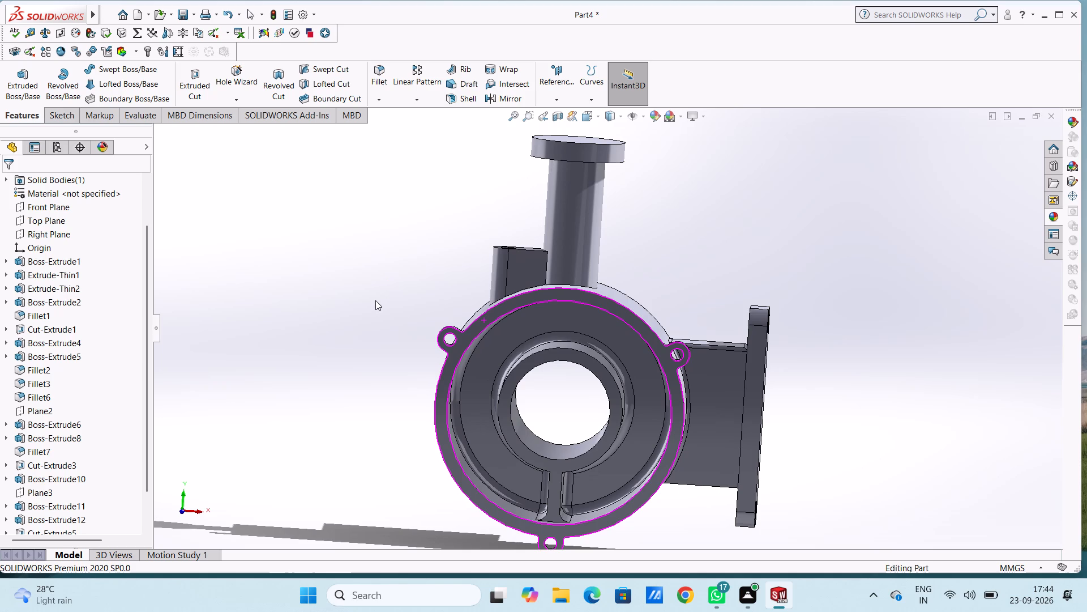
{"action": "key", "text": "ctrl+5"}
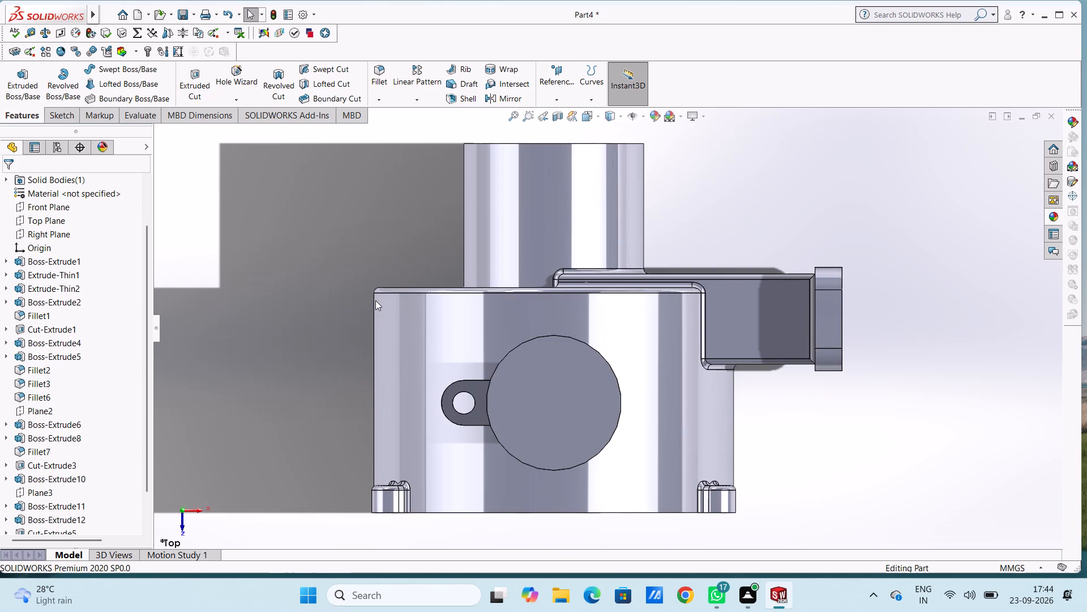
{"action": "left_click", "coordinate": [554, 414]}
{"action": "left_click", "coordinate": [607, 384]}
{"action": "left_click", "coordinate": [318, 244]}
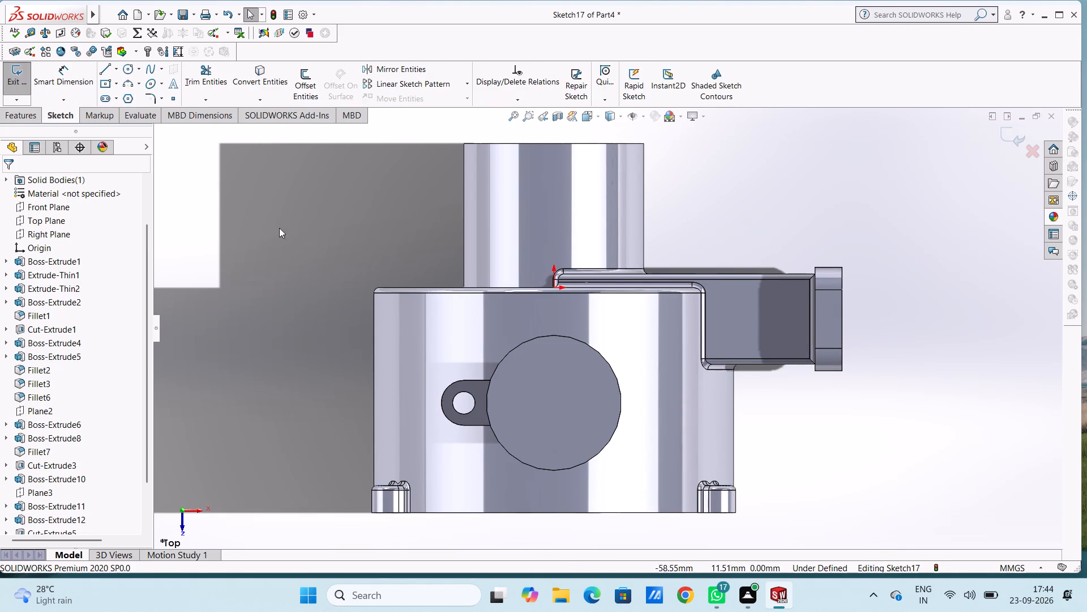
{"action": "left_click", "coordinate": [129, 65]}
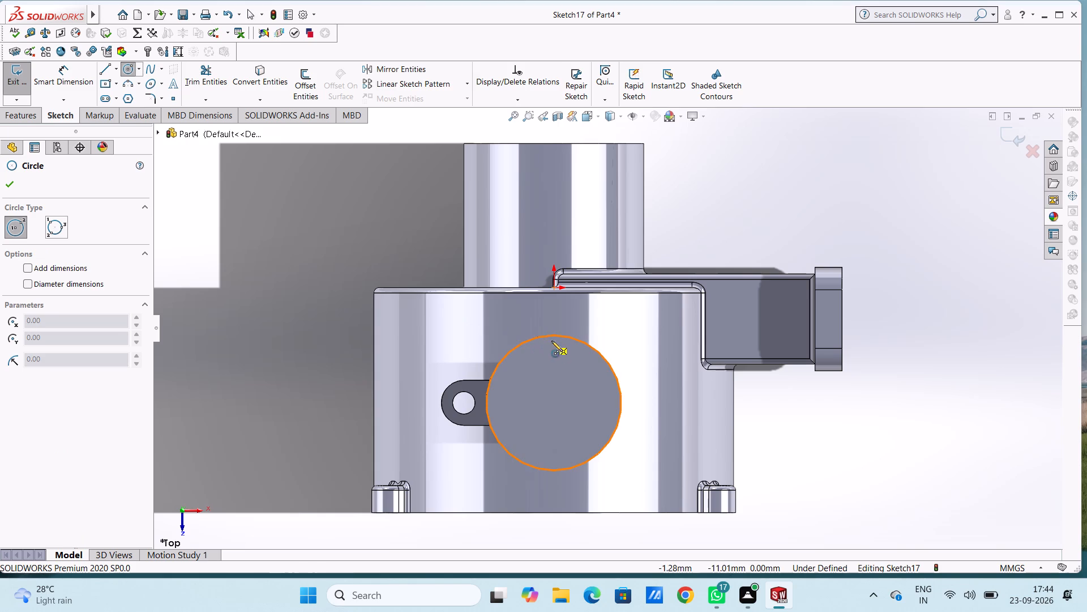
{"action": "left_click", "coordinate": [553, 401]}
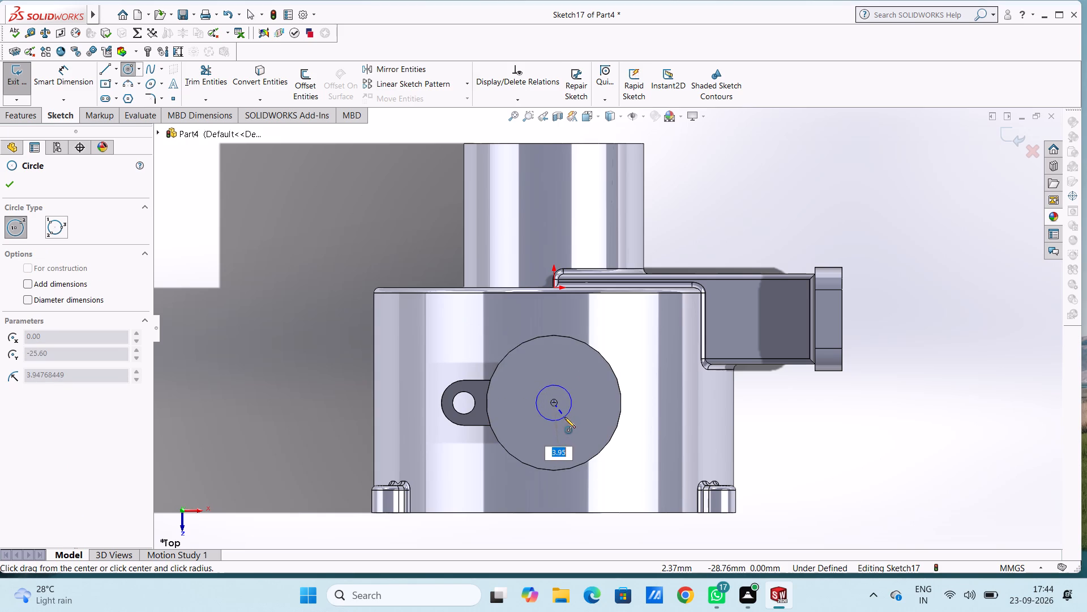
{"action": "key", "text": "4"}
{"action": "key", "text": "Return"}
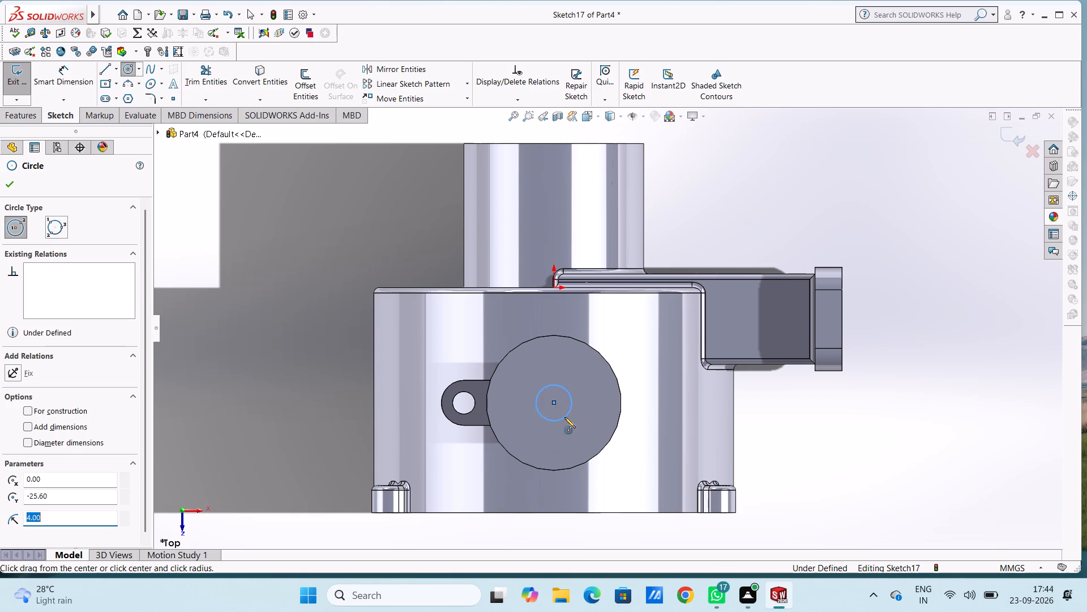
Dimension the small centre circle's diameter as 8 mm.
{"action": "left_click", "coordinate": [74, 78]}
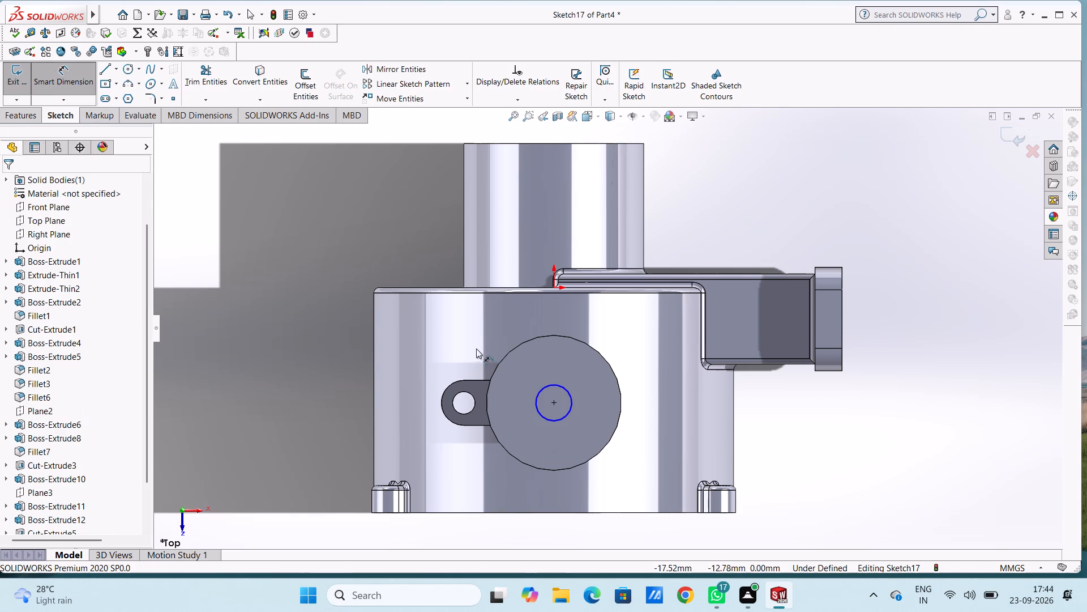
{"action": "left_click", "coordinate": [541, 396]}
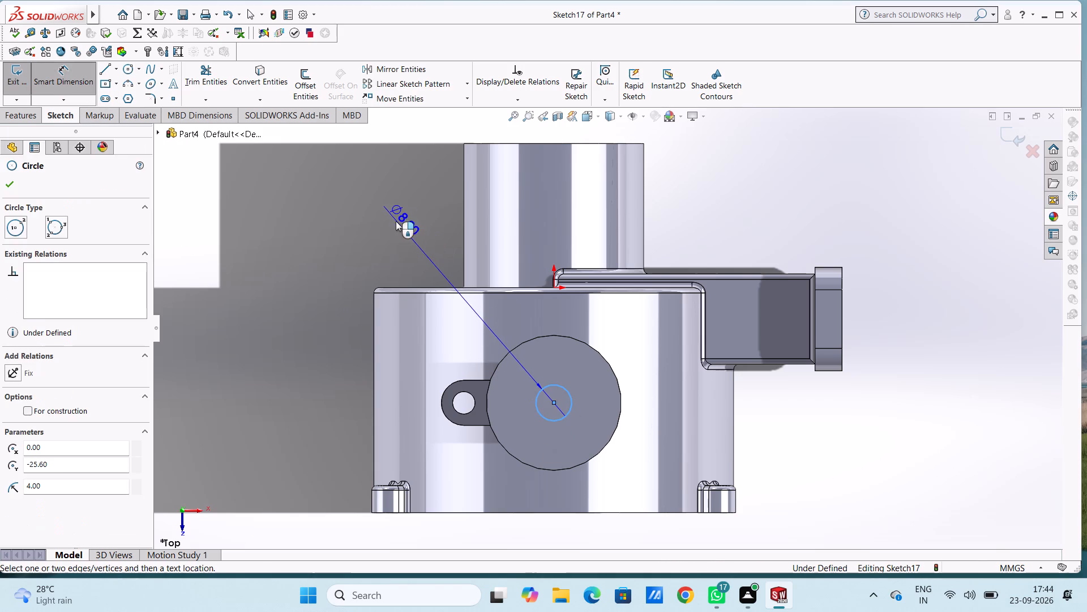
{"action": "left_click", "coordinate": [395, 220]}
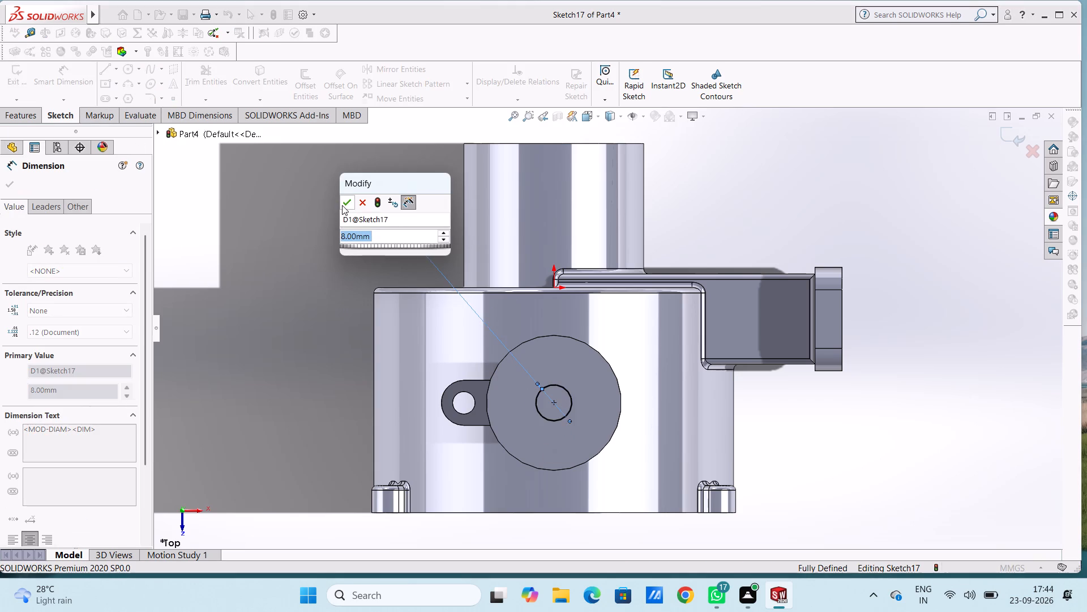
{"action": "left_click", "coordinate": [342, 205]}
{"action": "left_click", "coordinate": [317, 235]}
{"action": "key", "text": "Escape"}
{"action": "key", "text": "Escape"}
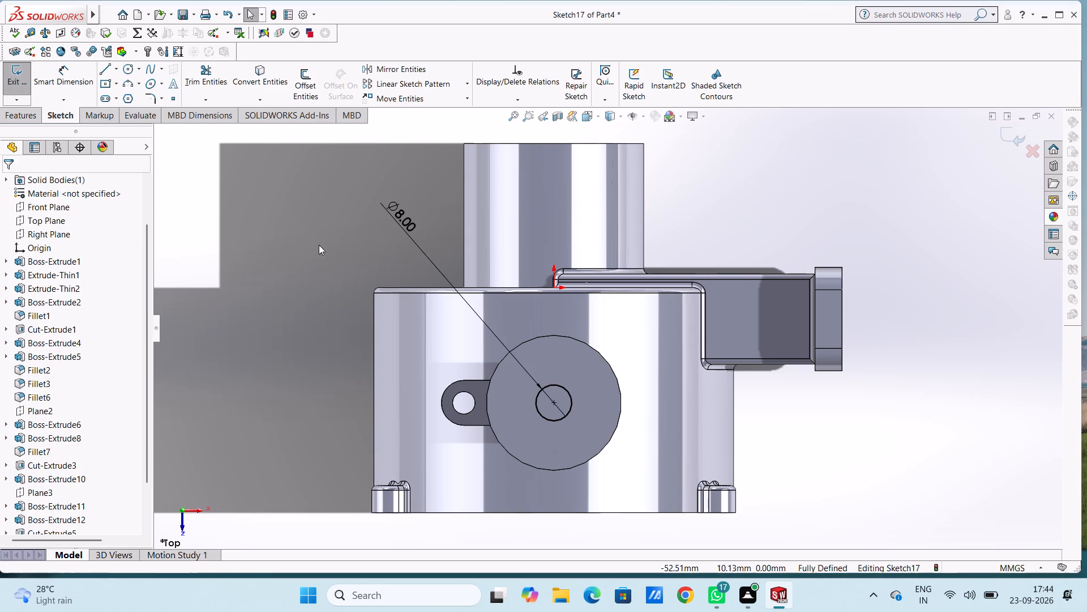
Cut-extrude the 8 mm circle to a blind depth of 60 mm down through the head and post into the cup.
{"action": "scroll", "coordinate": [327, 265], "scroll_direction": "up", "scroll_amount": 2}
{"action": "middle_click_drag", "start_coordinate": [352, 477], "coordinate": [314, 254]}
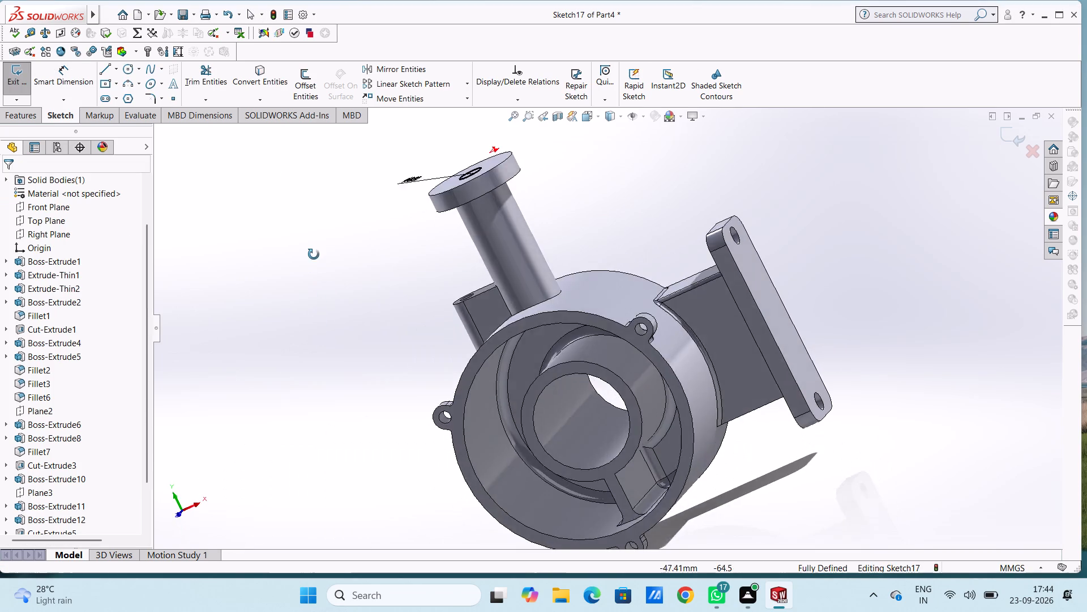
{"action": "middle_click_drag", "start_coordinate": [314, 254], "coordinate": [313, 223]}
{"action": "left_click", "coordinate": [24, 110]}
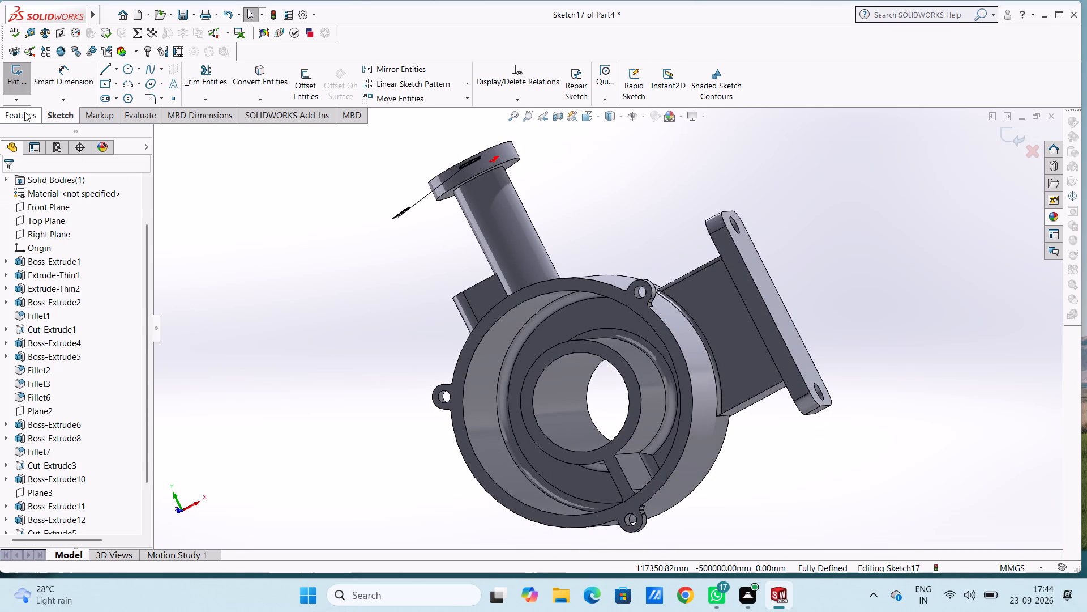
{"action": "left_click", "coordinate": [191, 75]}
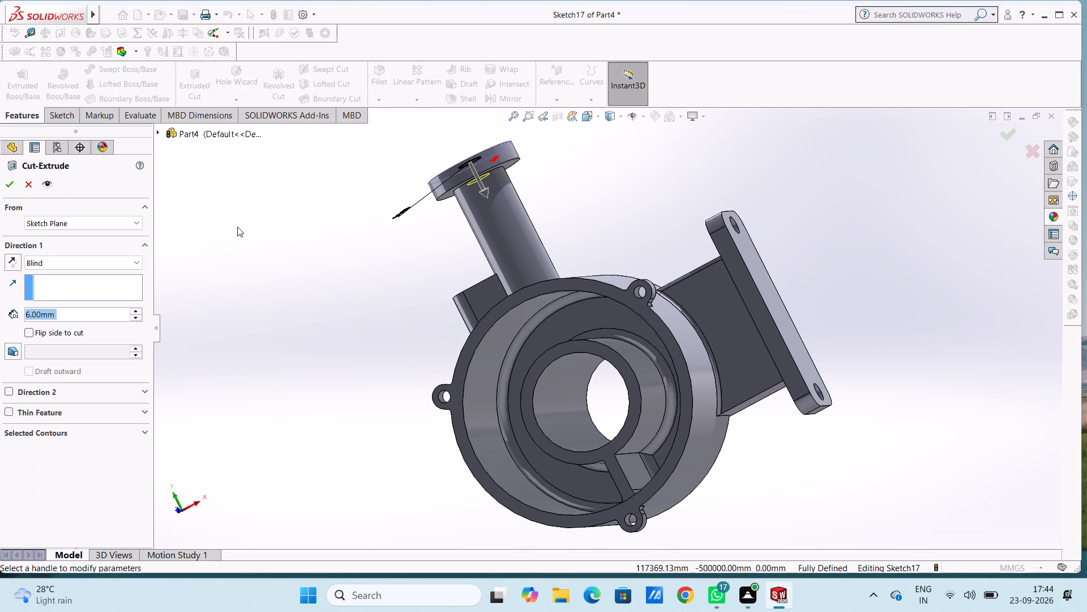
{"action": "type", "text": "80"}
{"action": "key", "text": "Return"}
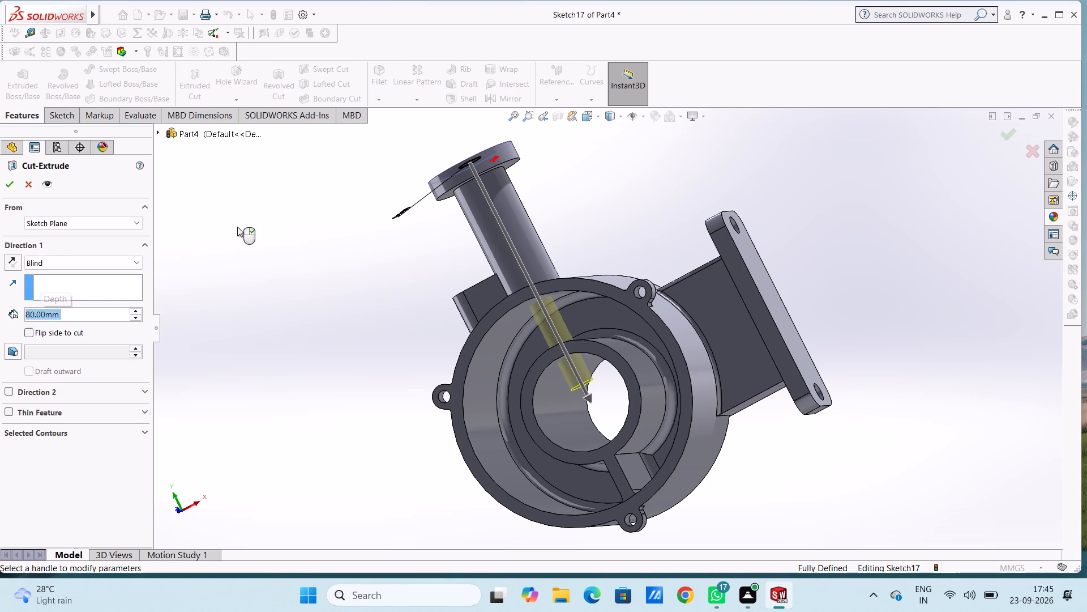
{"action": "type", "text": "70"}
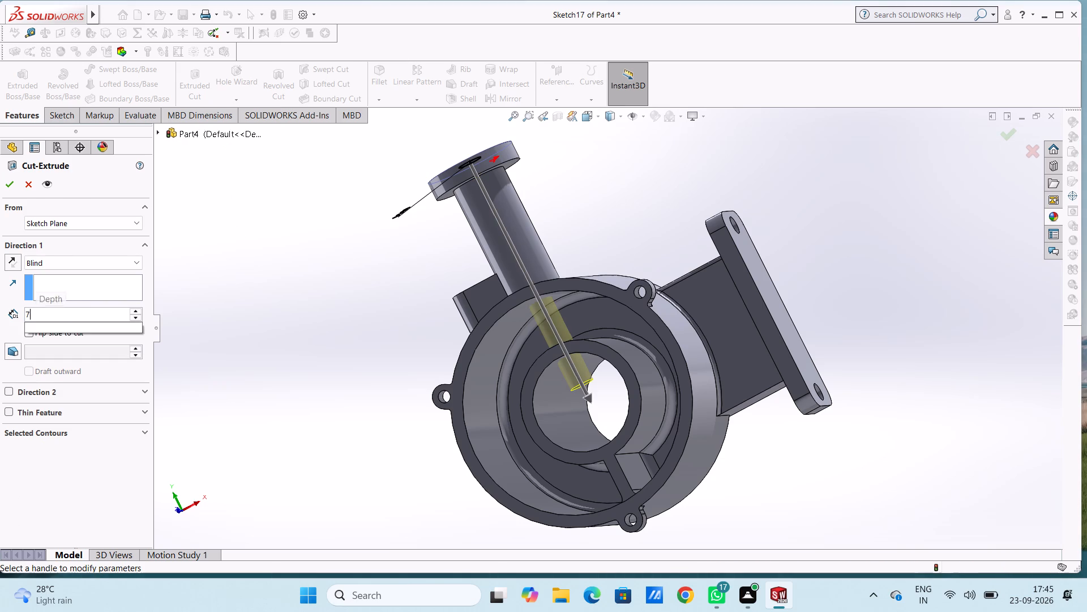
{"action": "key", "text": "Return"}
{"action": "type", "text": "60"}
{"action": "key", "text": "Return"}
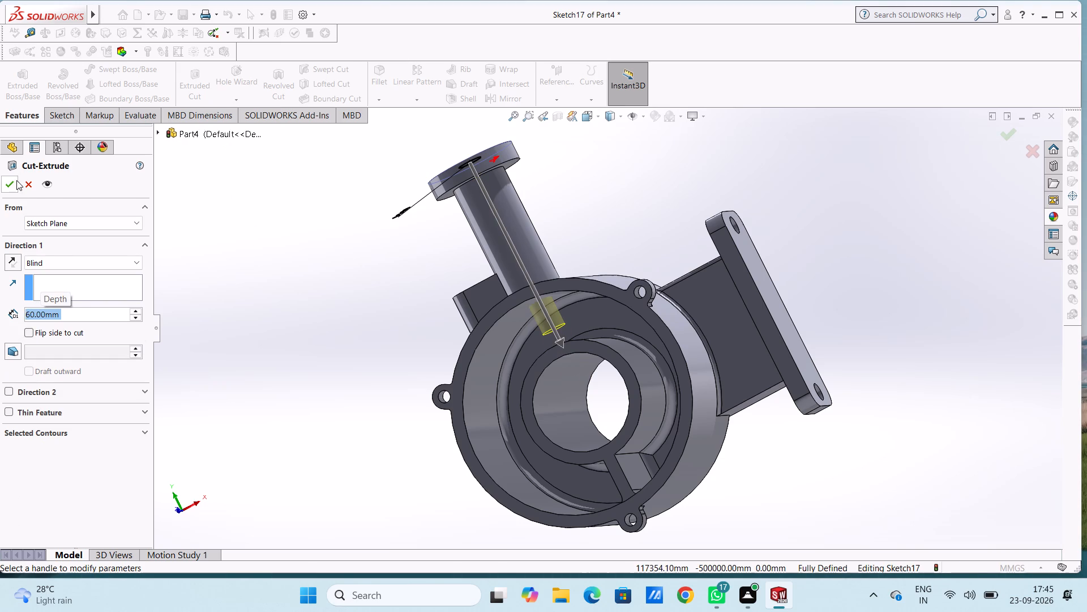
{"action": "left_click", "coordinate": [11, 186]}
{"action": "left_click", "coordinate": [235, 263]}
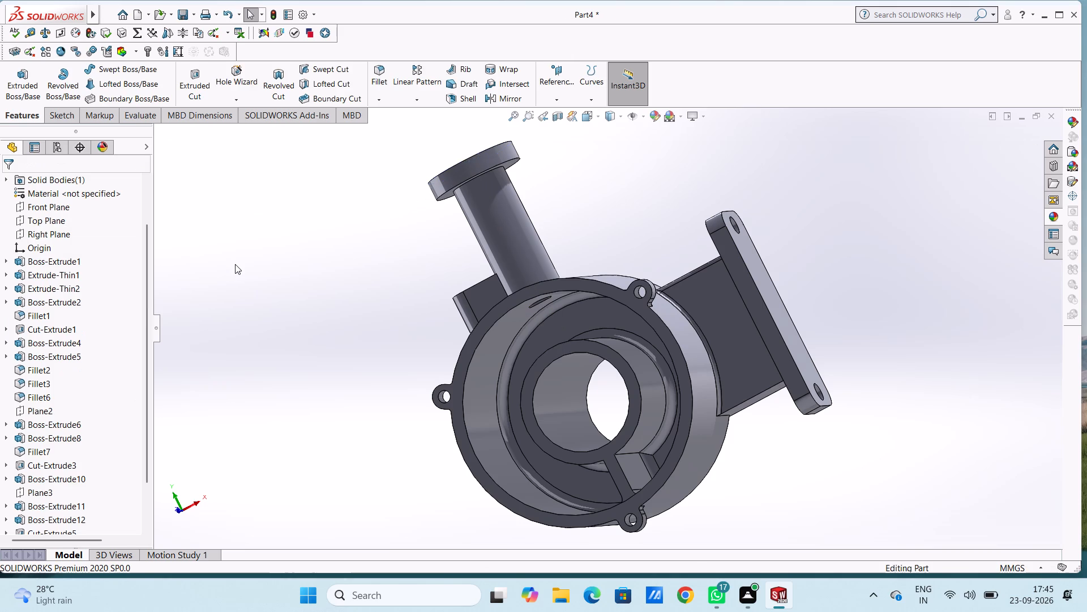
Sketch an 8 mm radius circle on the head's top face, concentric with the 8 mm bore.
{"action": "key", "text": "ctrl+5"}
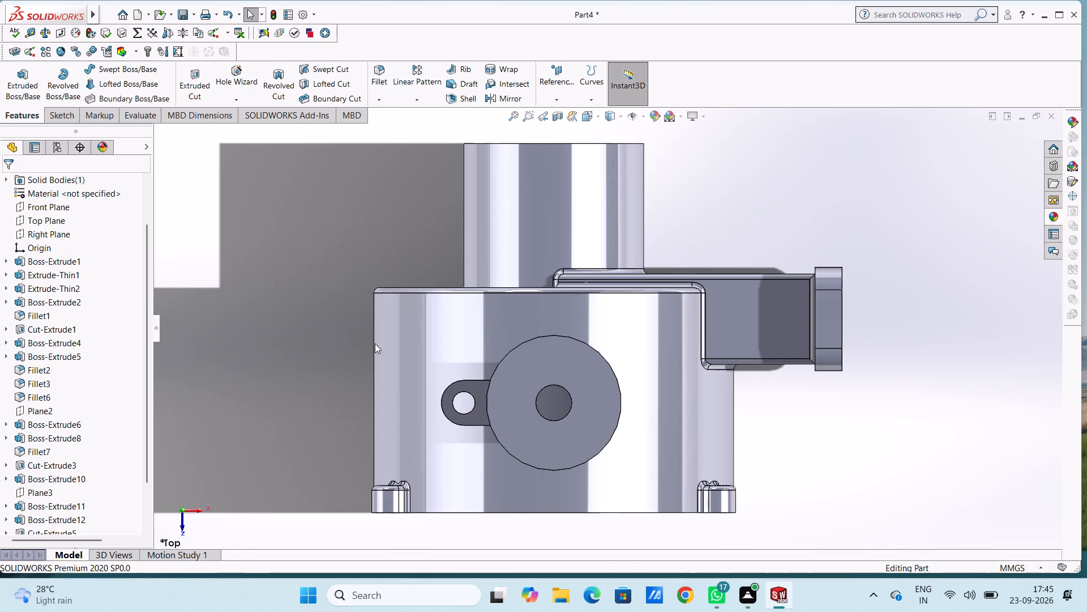
{"action": "left_click", "coordinate": [525, 383]}
{"action": "left_click", "coordinate": [576, 351]}
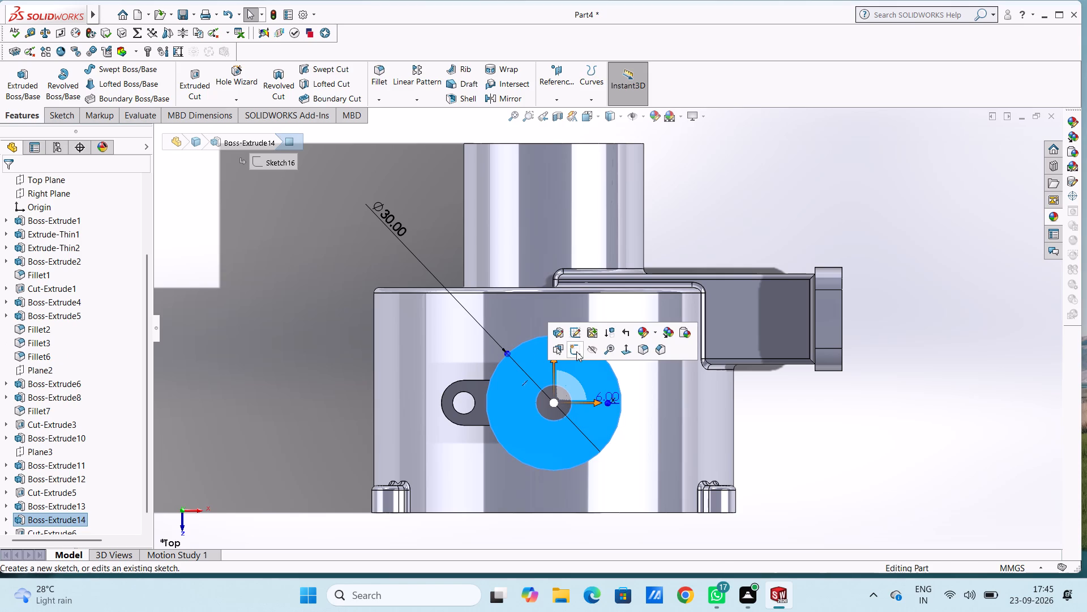
{"action": "left_click", "coordinate": [276, 385]}
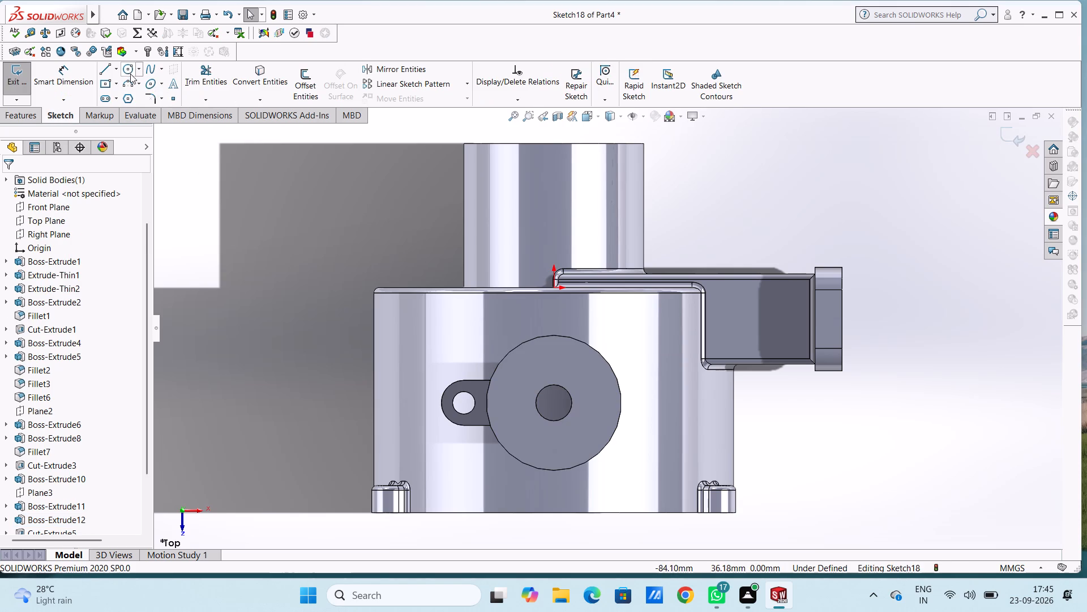
{"action": "left_click", "coordinate": [128, 70]}
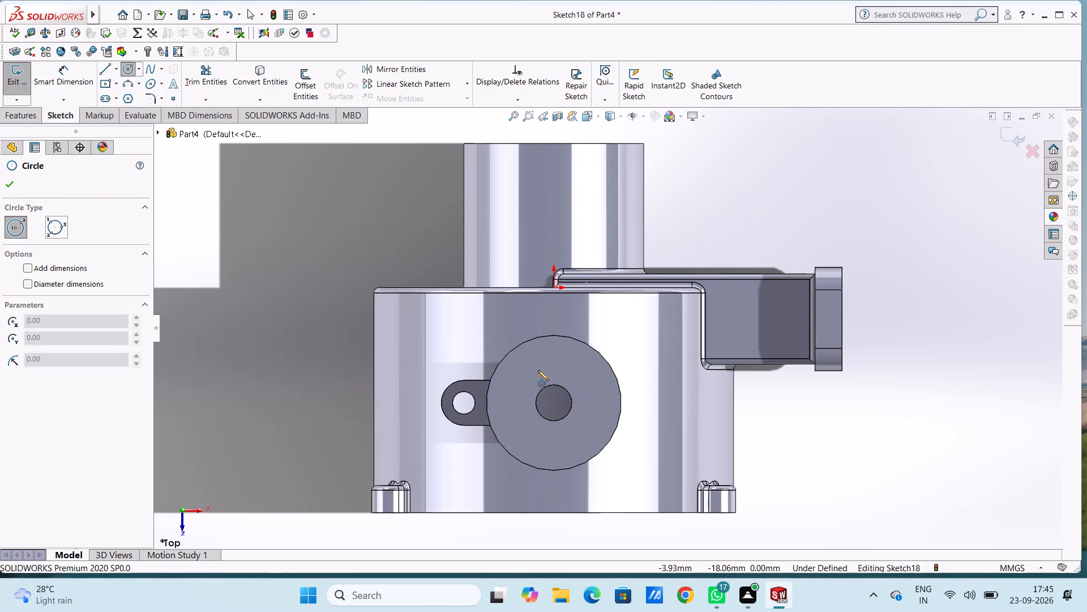
{"action": "left_click", "coordinate": [555, 403]}
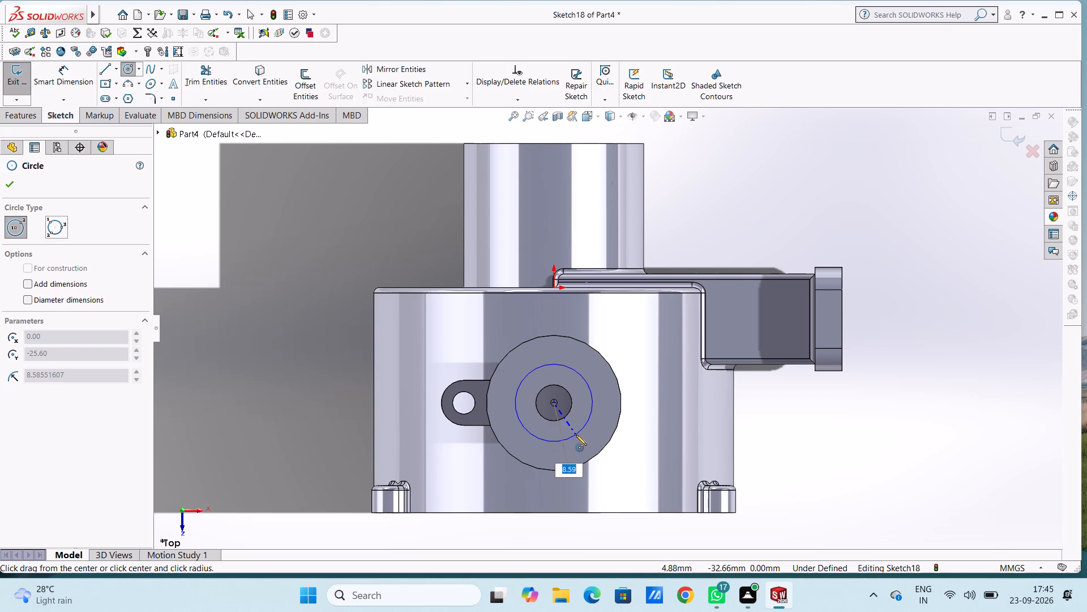
{"action": "key", "text": "8"}
{"action": "key", "text": "Return"}
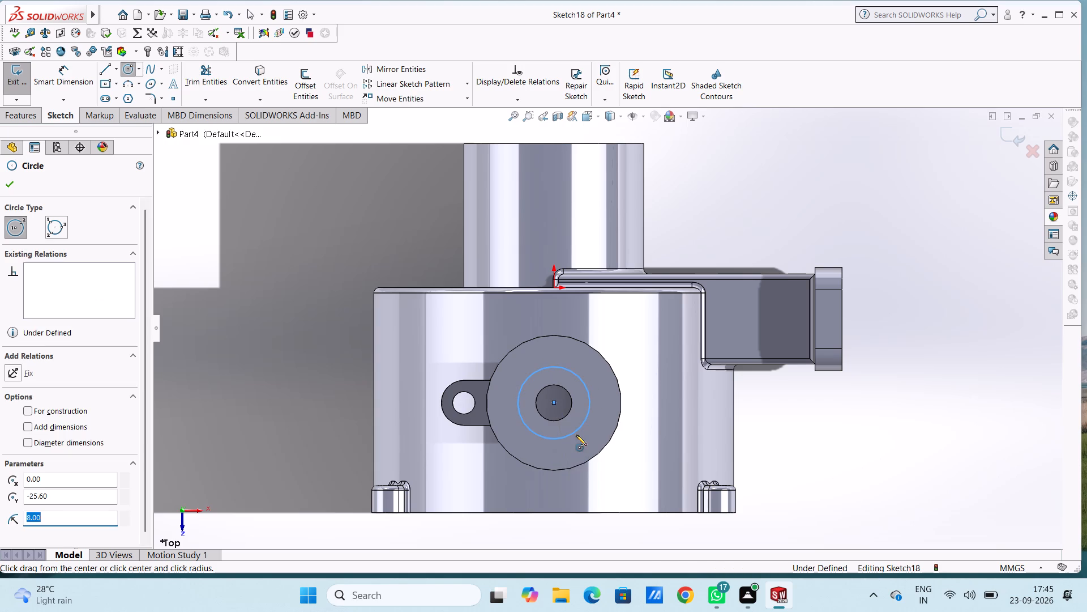
{"action": "key", "text": "Escape"}
{"action": "key", "text": "Escape"}
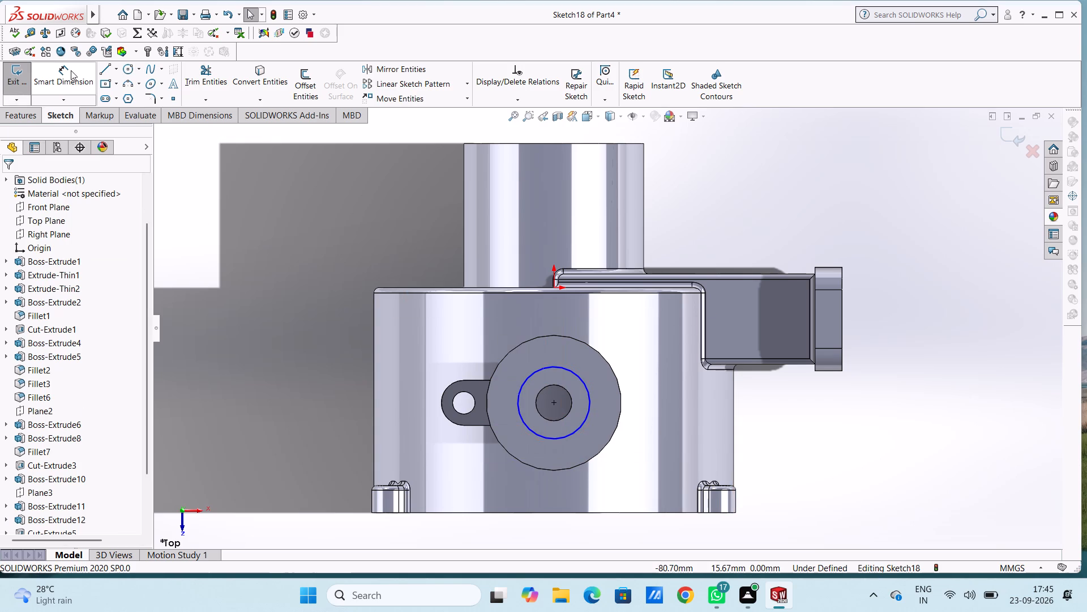
Dimension the diameter of the circle around the bore on the head's top face as 16 mm.
{"action": "left_click", "coordinate": [72, 83]}
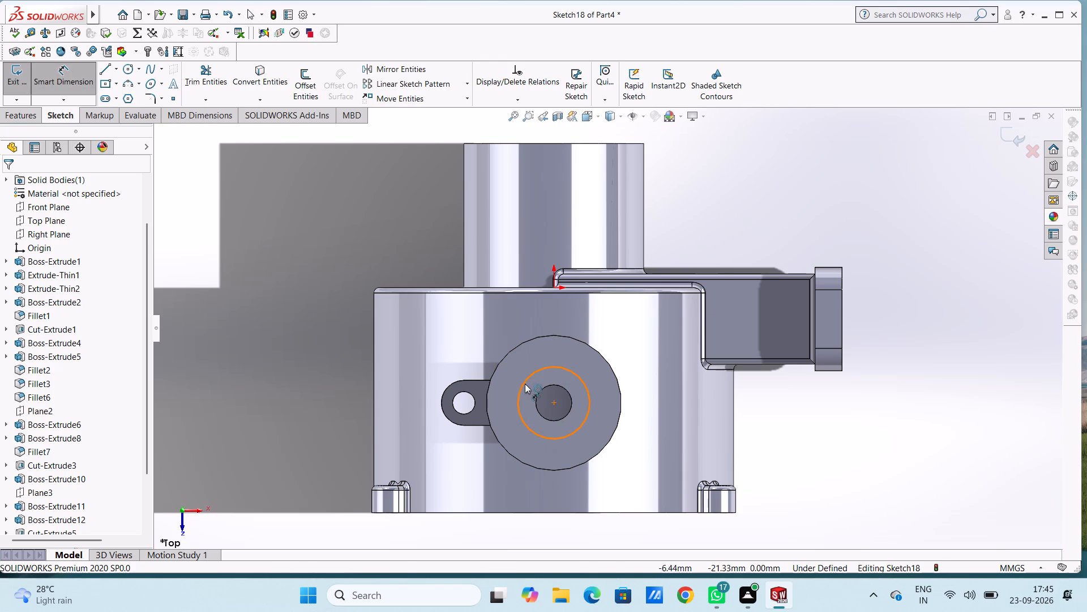
{"action": "left_click", "coordinate": [525, 384]}
{"action": "left_click", "coordinate": [391, 199]}
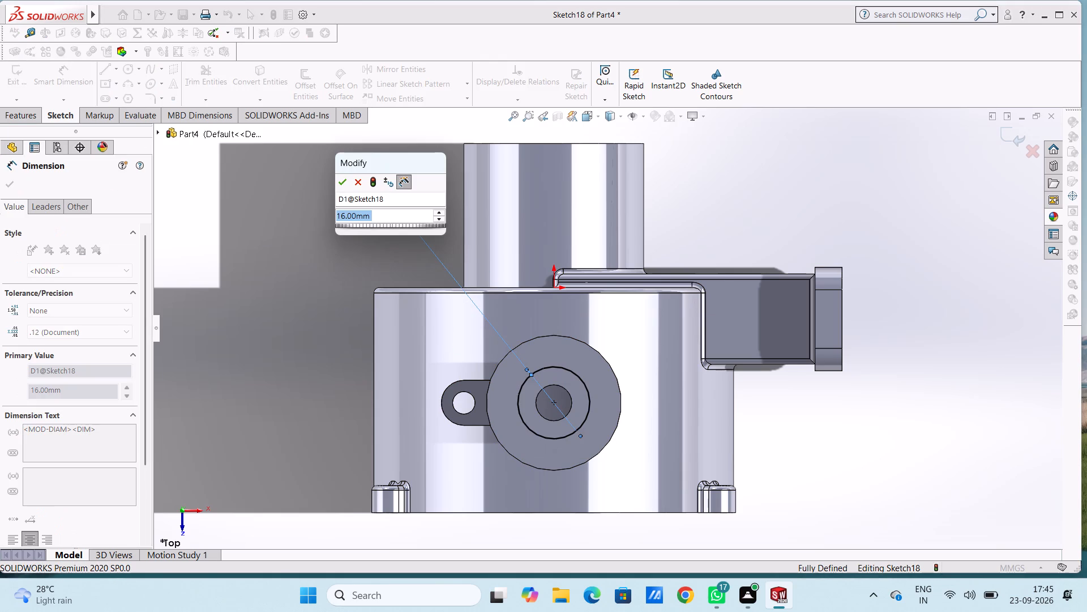
{"action": "left_click", "coordinate": [340, 185]}
{"action": "left_click", "coordinate": [320, 261]}
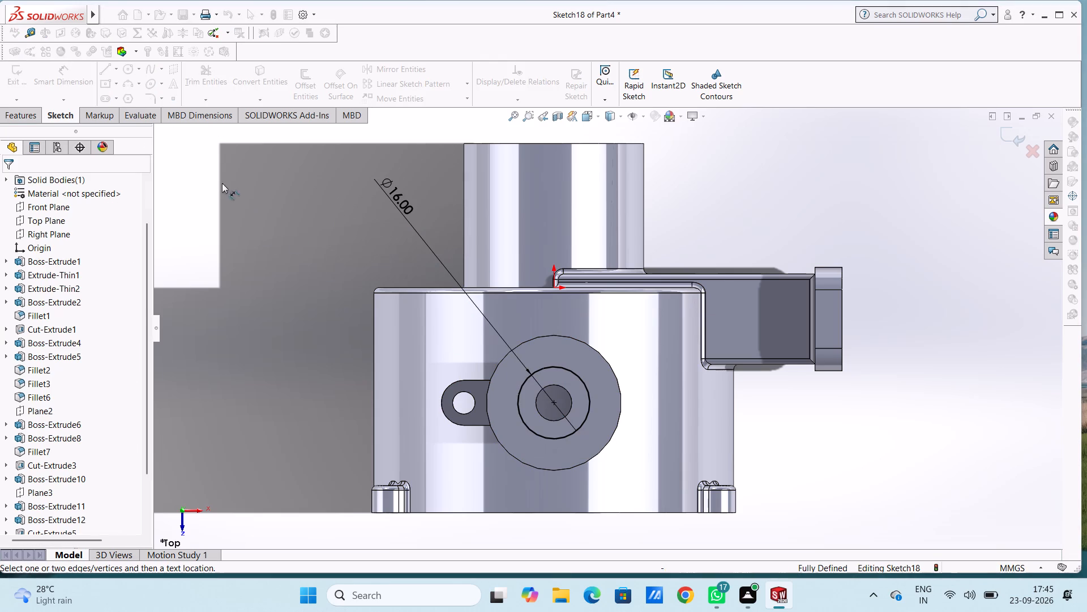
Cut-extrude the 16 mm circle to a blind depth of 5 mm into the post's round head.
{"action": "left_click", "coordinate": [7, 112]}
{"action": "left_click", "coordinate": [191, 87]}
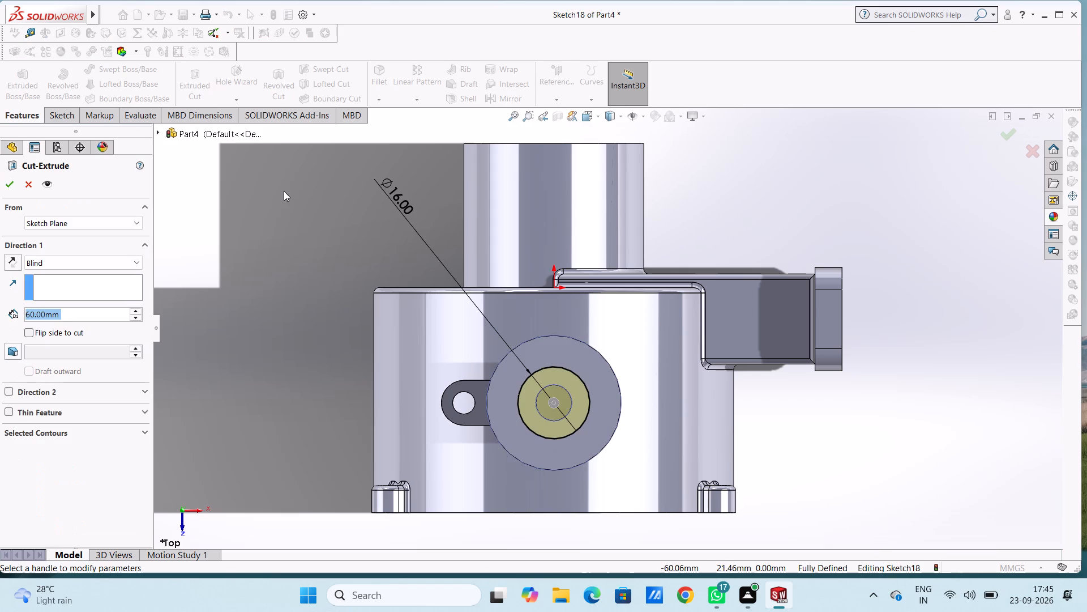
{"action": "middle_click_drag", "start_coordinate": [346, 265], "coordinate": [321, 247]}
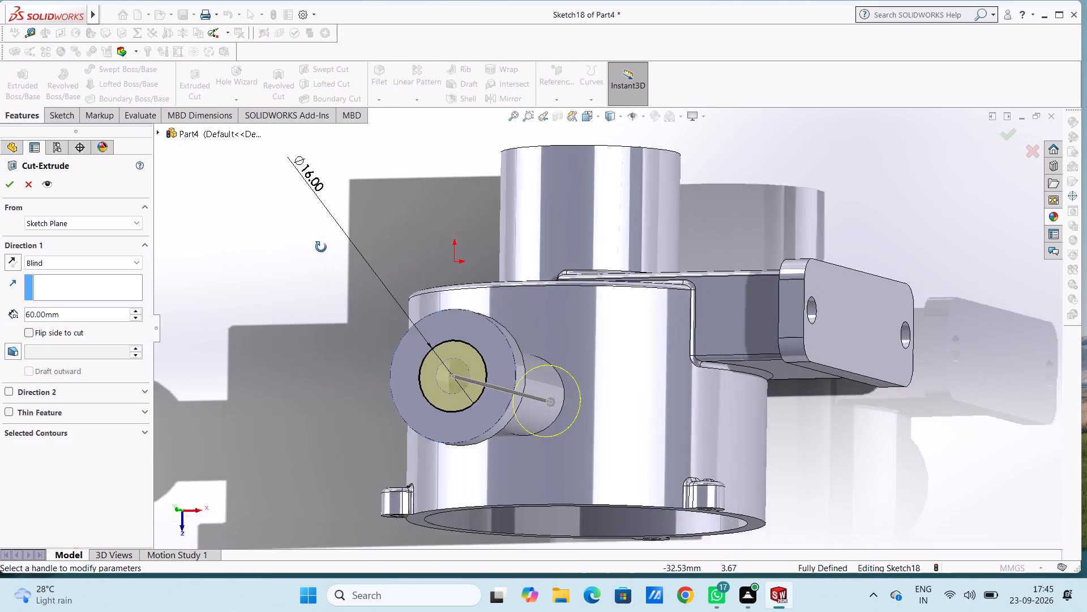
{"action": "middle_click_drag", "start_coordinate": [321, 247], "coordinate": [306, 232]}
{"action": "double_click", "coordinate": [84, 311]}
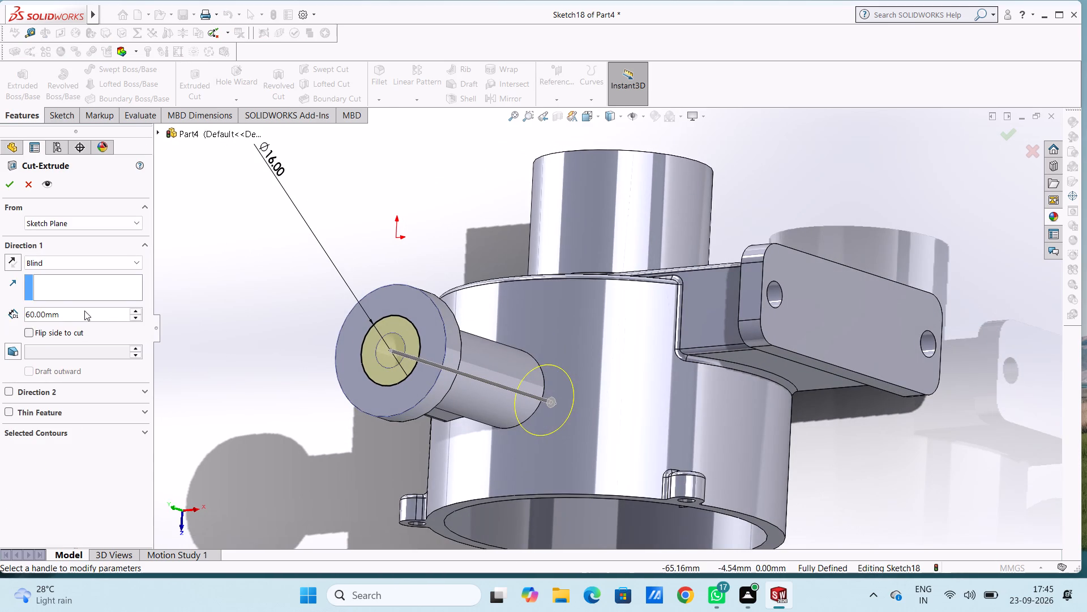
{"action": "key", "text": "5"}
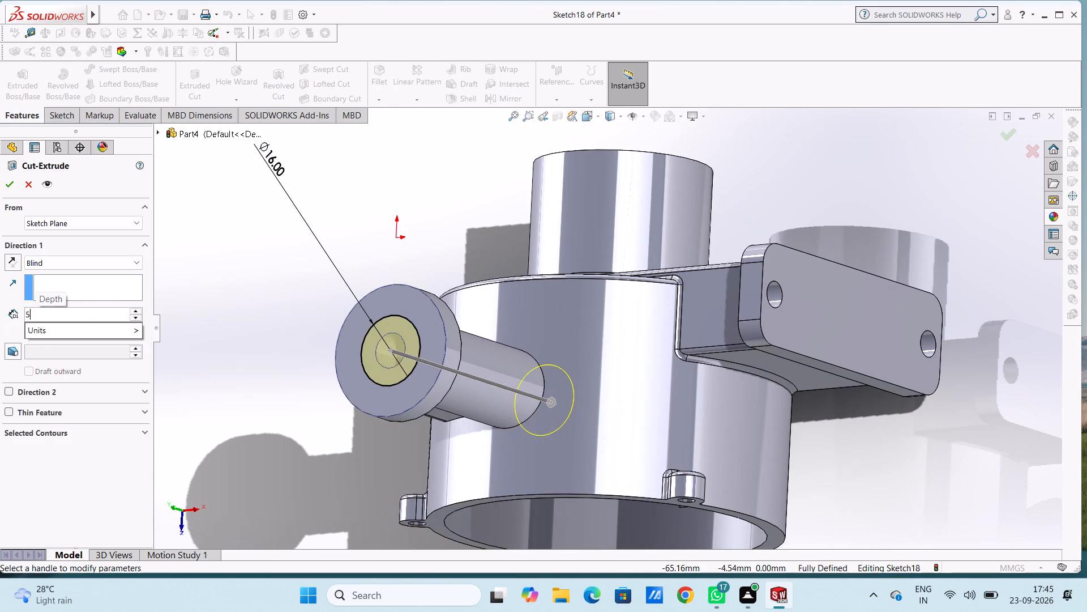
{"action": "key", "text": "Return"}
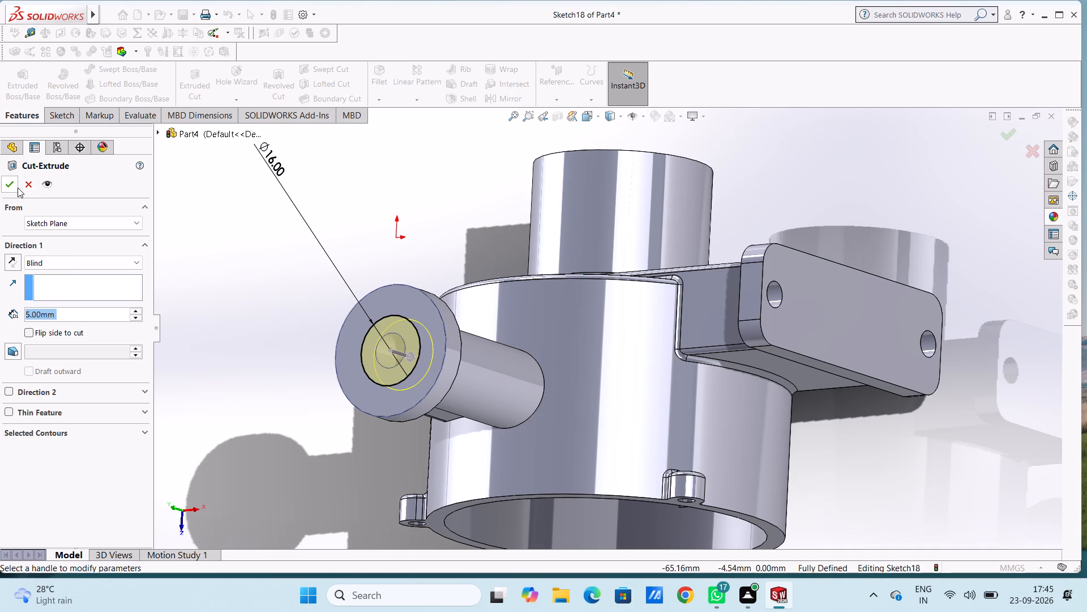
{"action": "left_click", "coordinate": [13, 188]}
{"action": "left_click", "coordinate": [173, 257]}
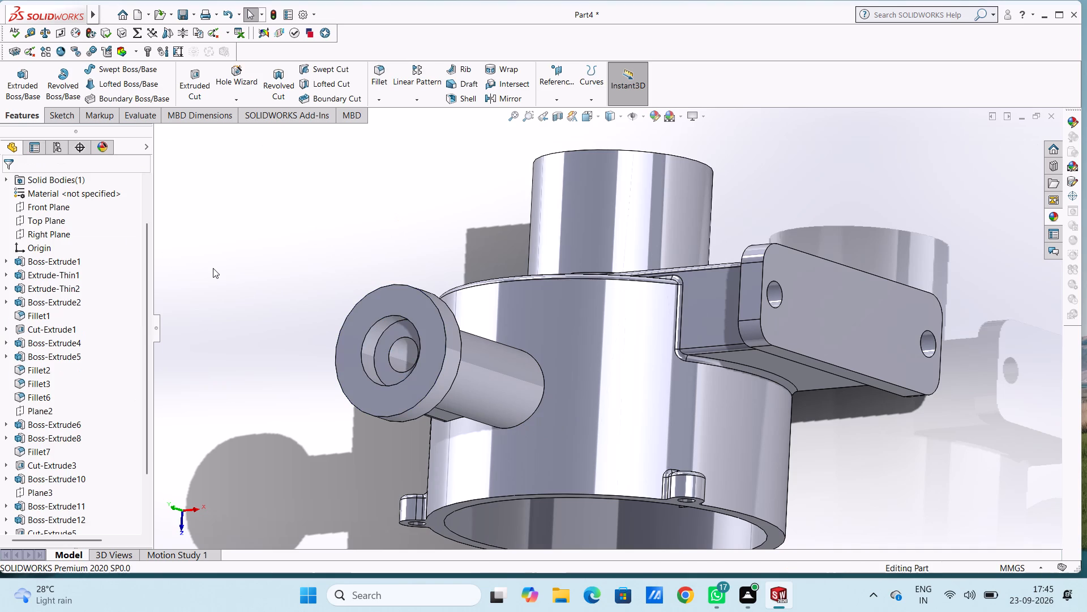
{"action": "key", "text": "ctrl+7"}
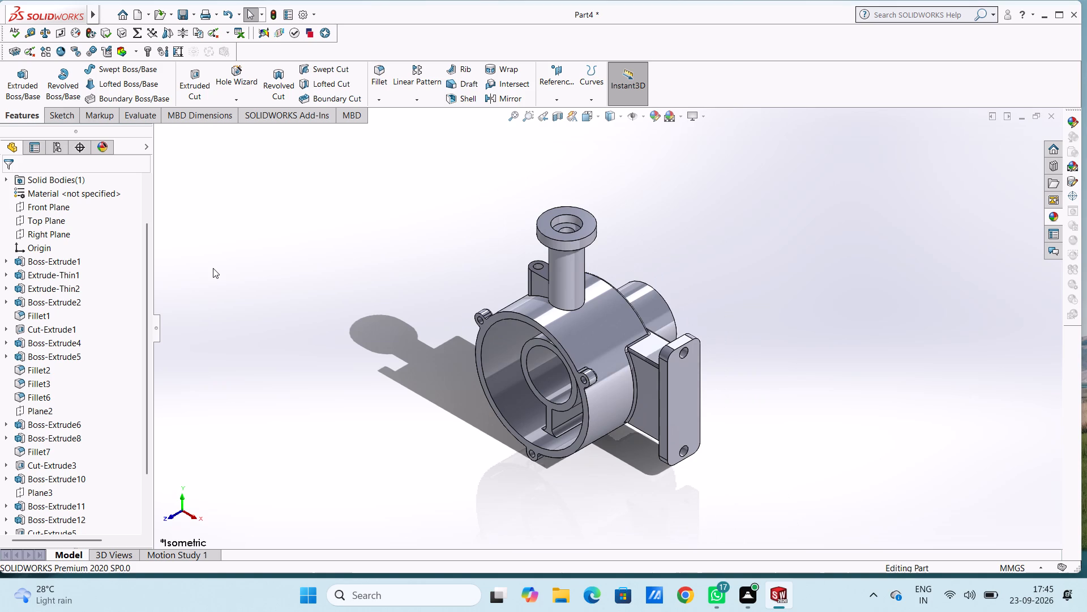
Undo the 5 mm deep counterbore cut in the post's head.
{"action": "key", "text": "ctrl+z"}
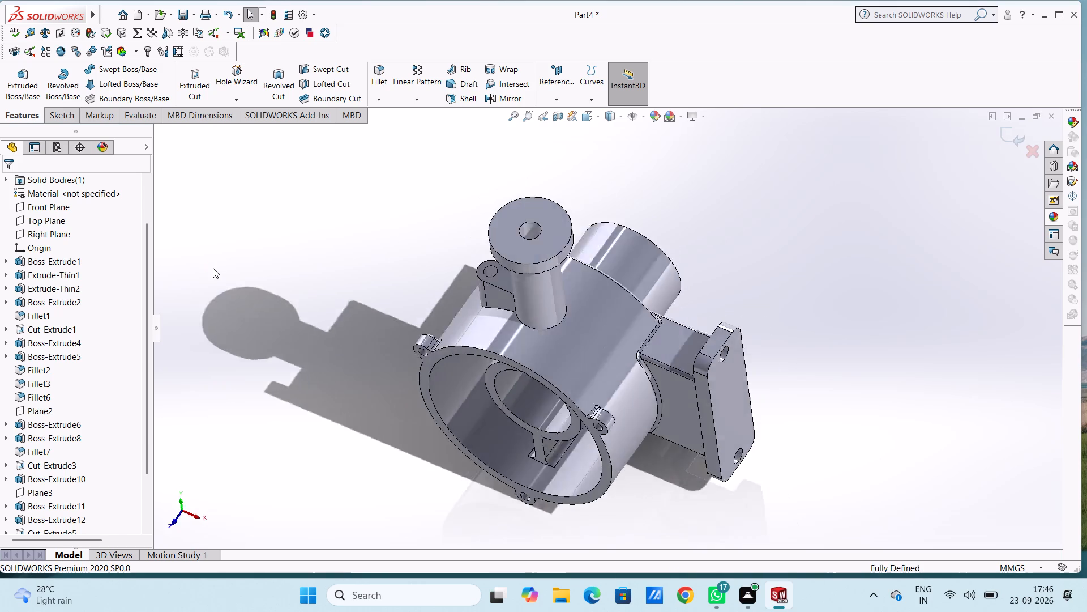
Cut-extrude the 16 mm circle to a blind depth of 3 mm into the round head as a counterbore.
{"action": "left_click", "coordinate": [11, 109]}
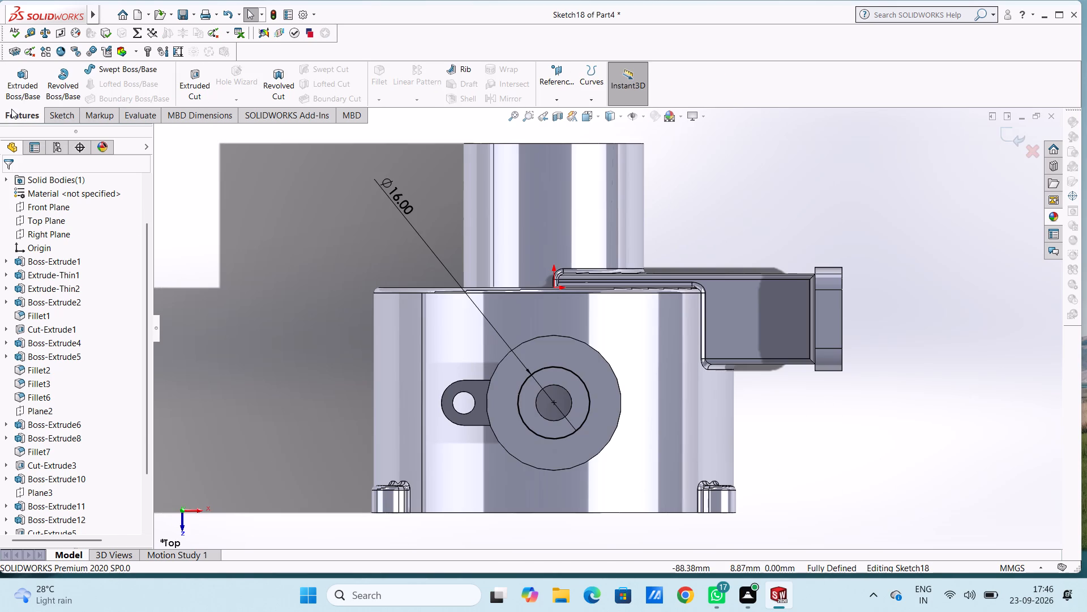
{"action": "left_click", "coordinate": [189, 80]}
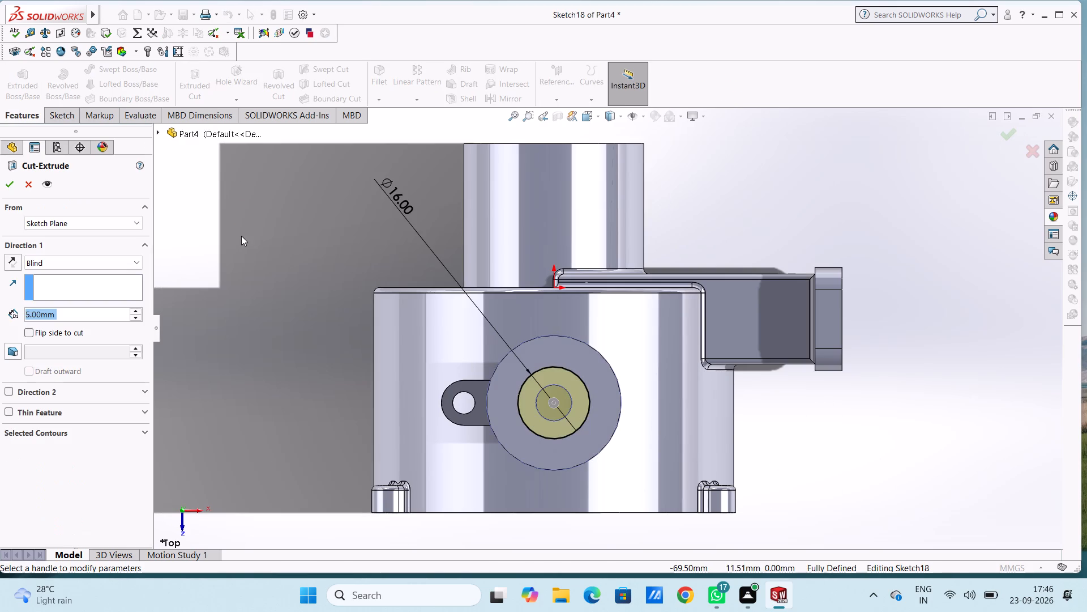
{"action": "key", "text": "3"}
{"action": "key", "text": "Return"}
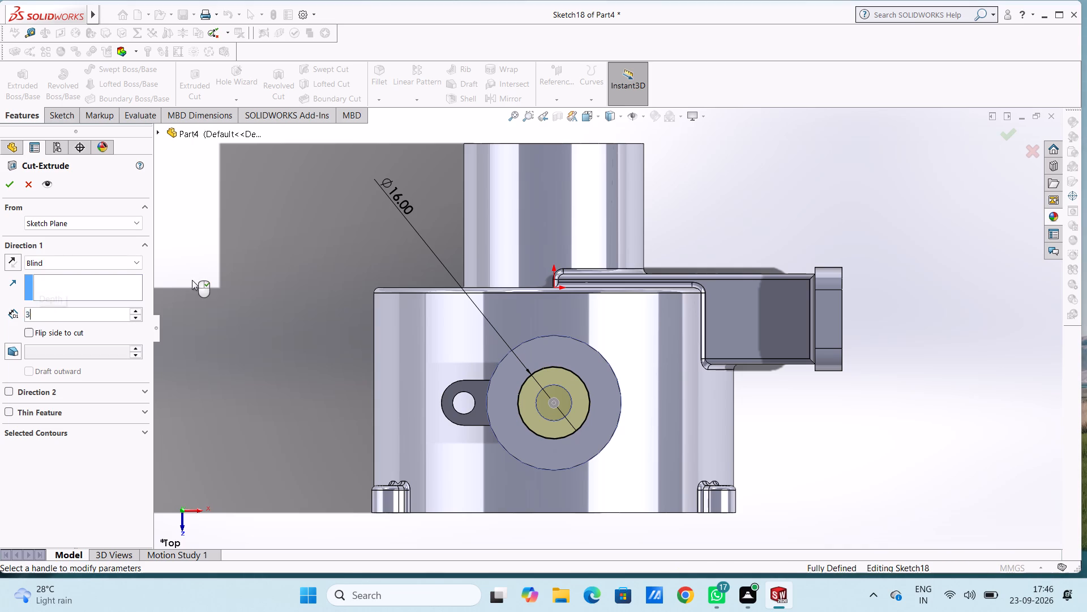
{"action": "left_click", "coordinate": [10, 184]}
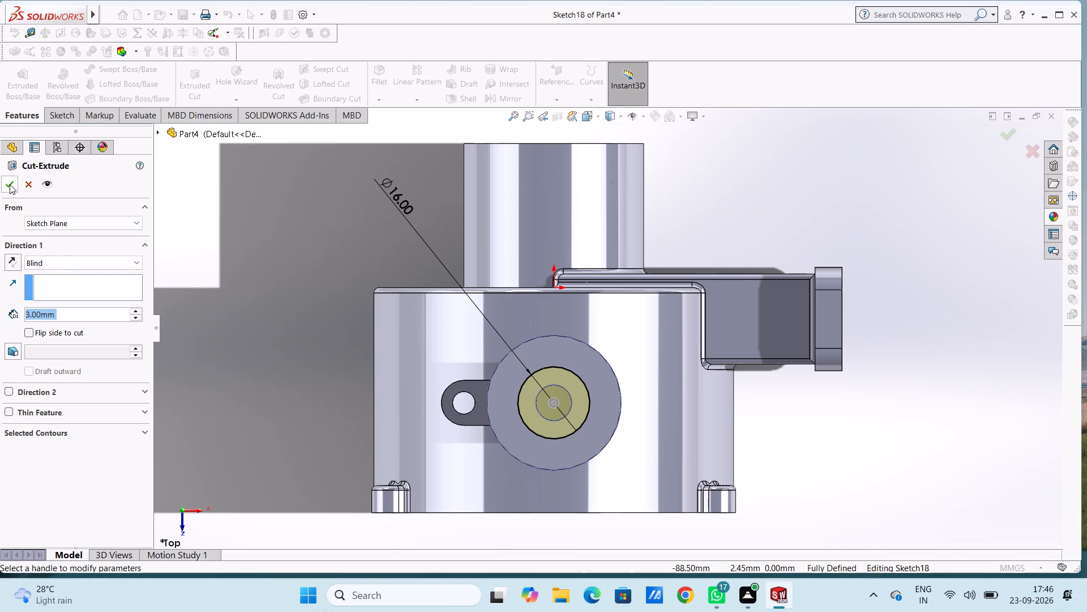
{"action": "left_click", "coordinate": [218, 230]}
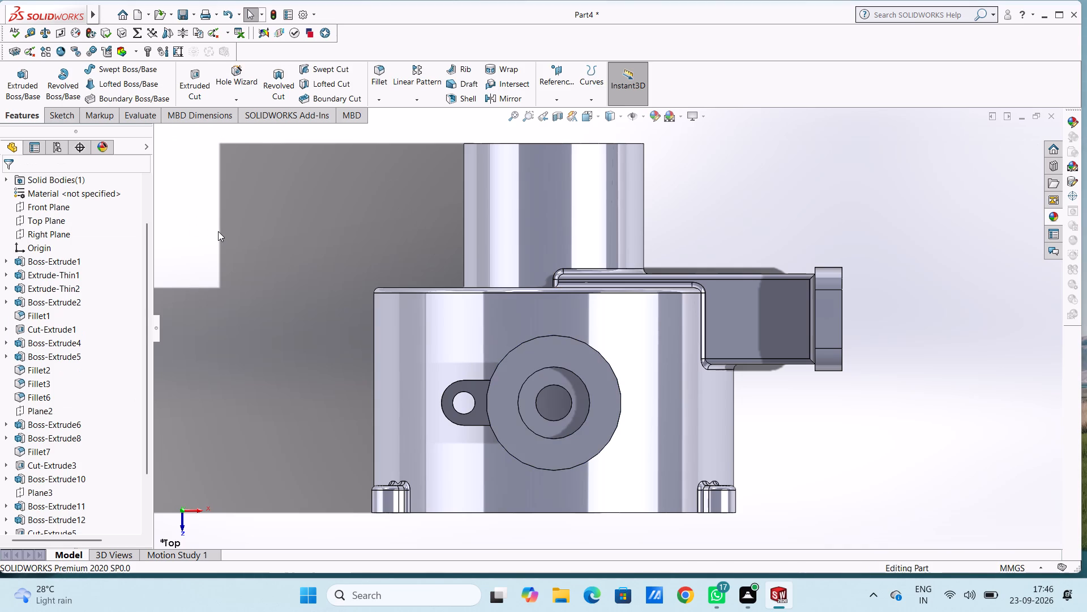
{"action": "key", "text": "ctrl+7"}
{"action": "key", "text": "Escape"}
{"action": "key", "text": "Escape"}
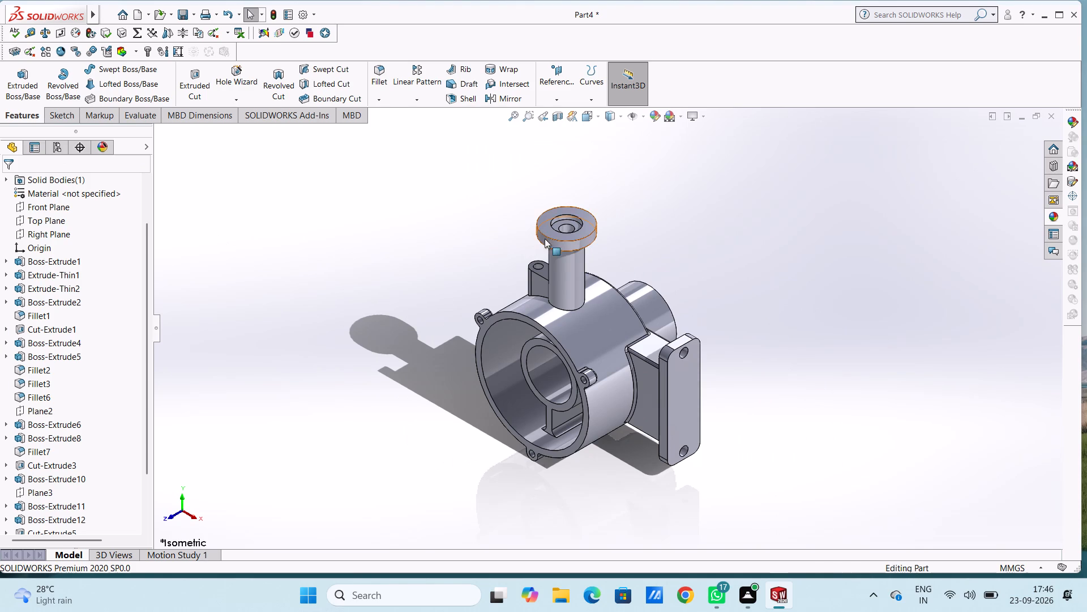
Colour the whole part dark orange with a swatch from the standard colour palette.
{"action": "left_click", "coordinate": [653, 120]}
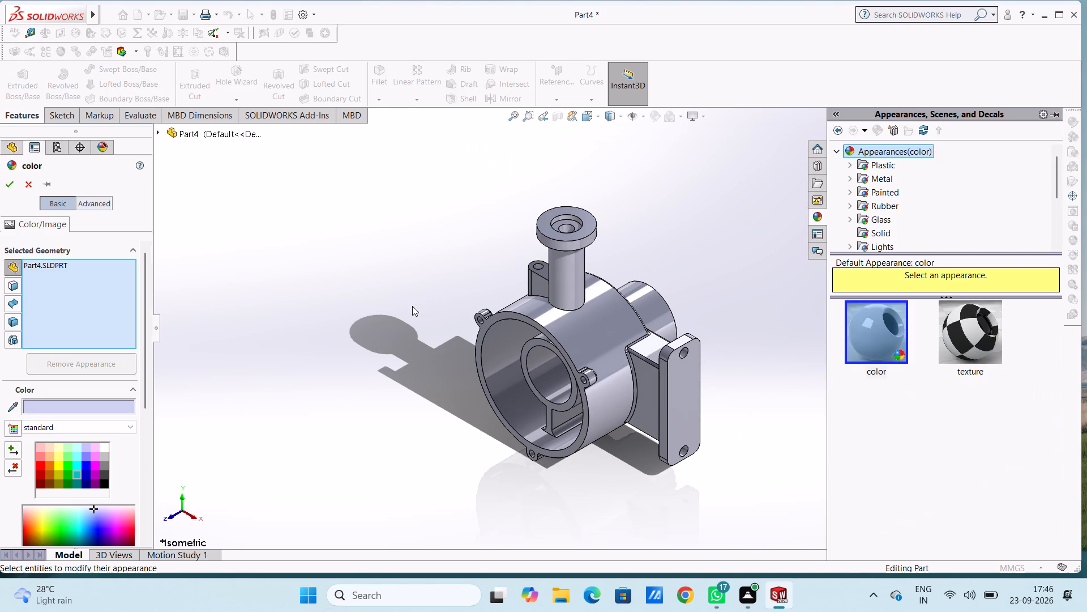
{"action": "left_click", "coordinate": [51, 467]}
{"action": "left_click", "coordinate": [48, 476]}
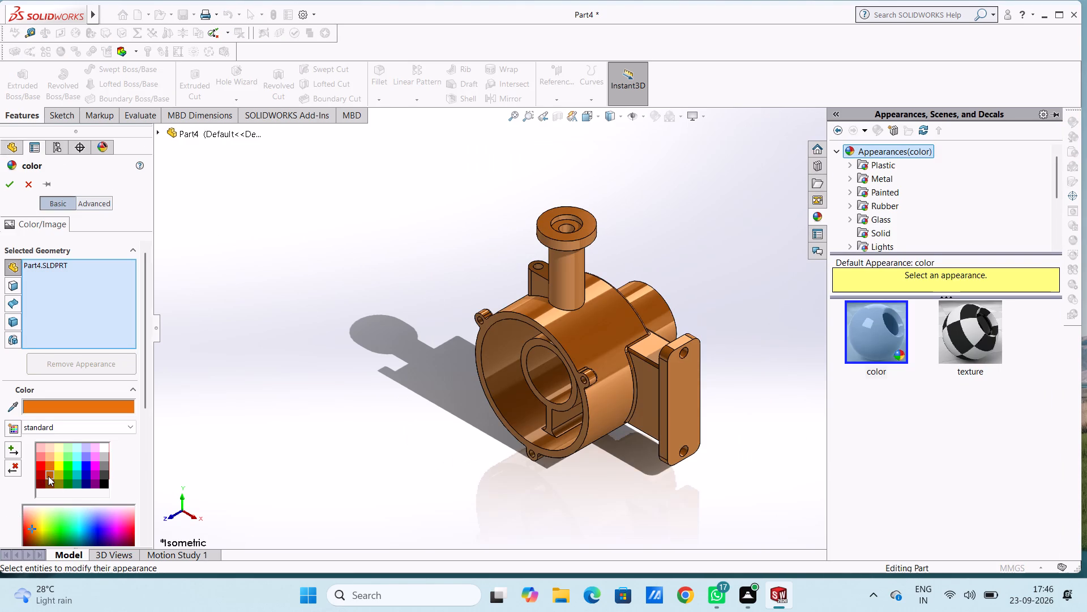
{"action": "left_click", "coordinate": [50, 483]}
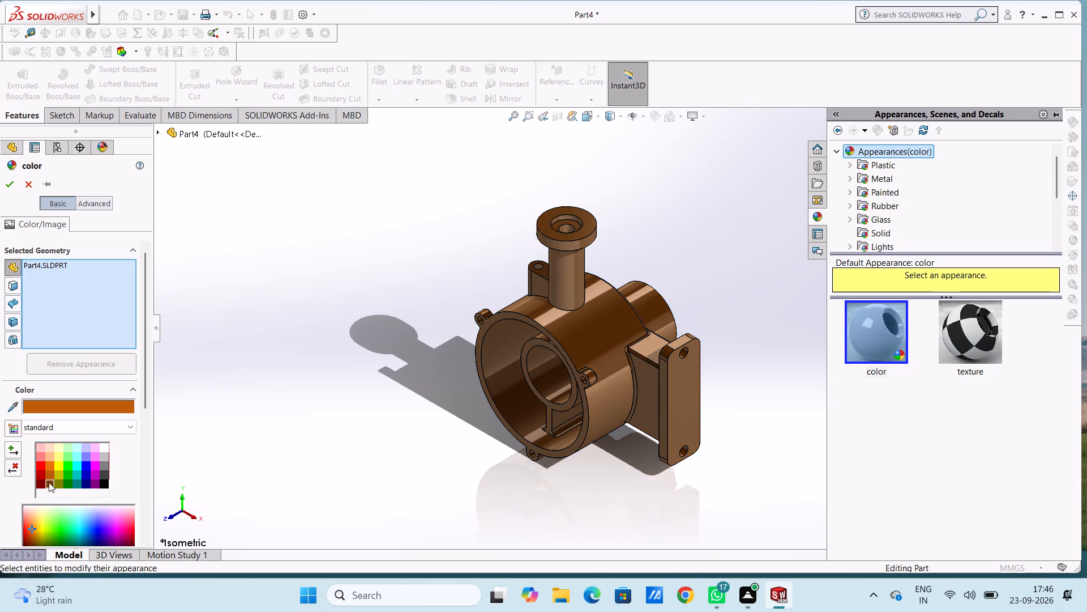
{"action": "left_click", "coordinate": [40, 459]}
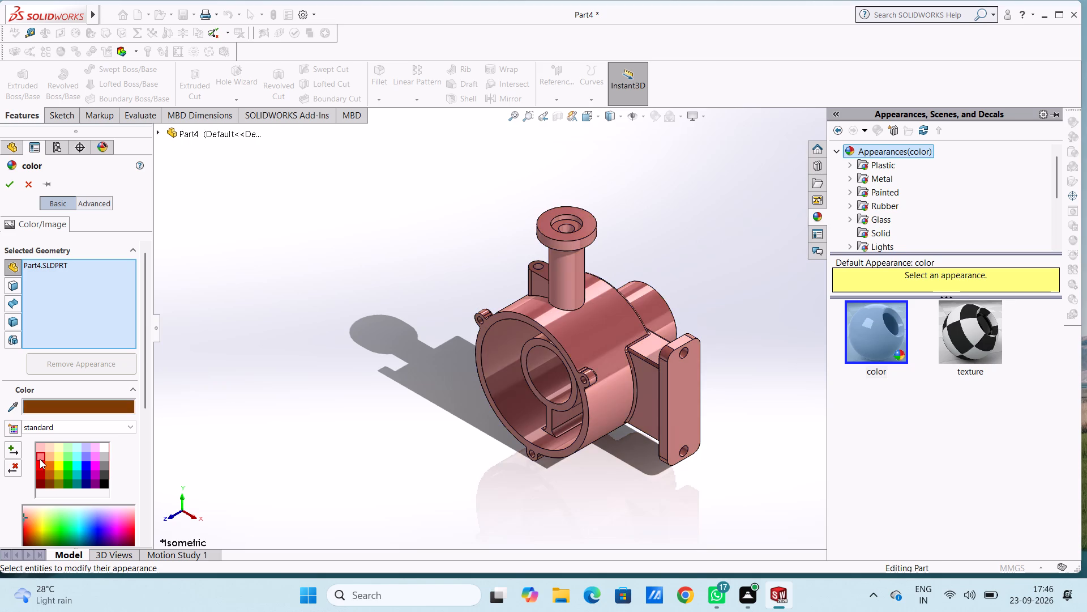
{"action": "left_click", "coordinate": [40, 465]}
{"action": "left_click", "coordinate": [39, 470]}
{"action": "left_click", "coordinate": [40, 474]}
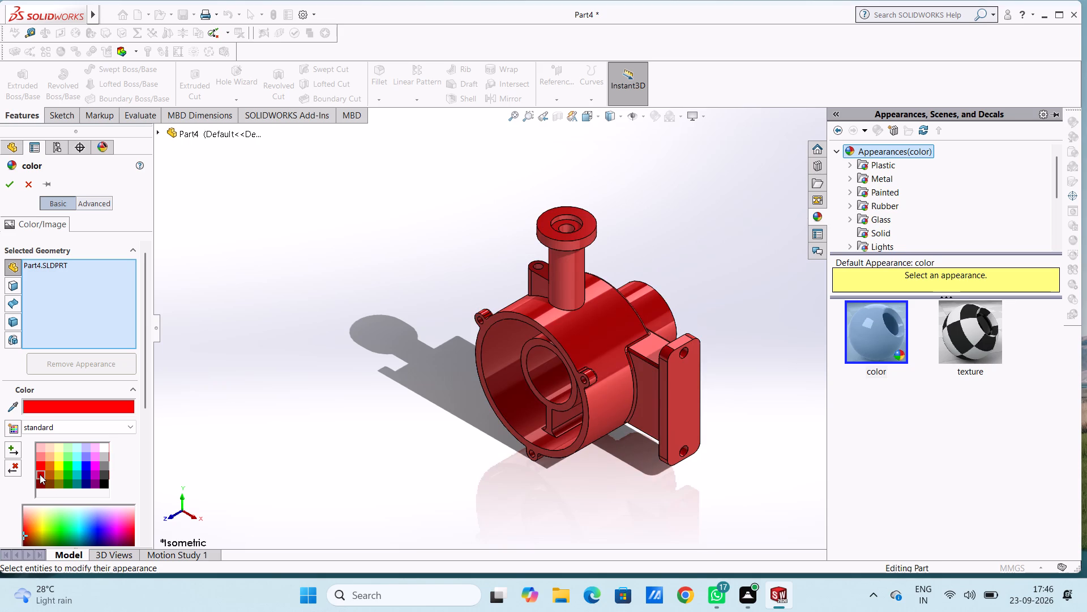
{"action": "left_click", "coordinate": [40, 487]}
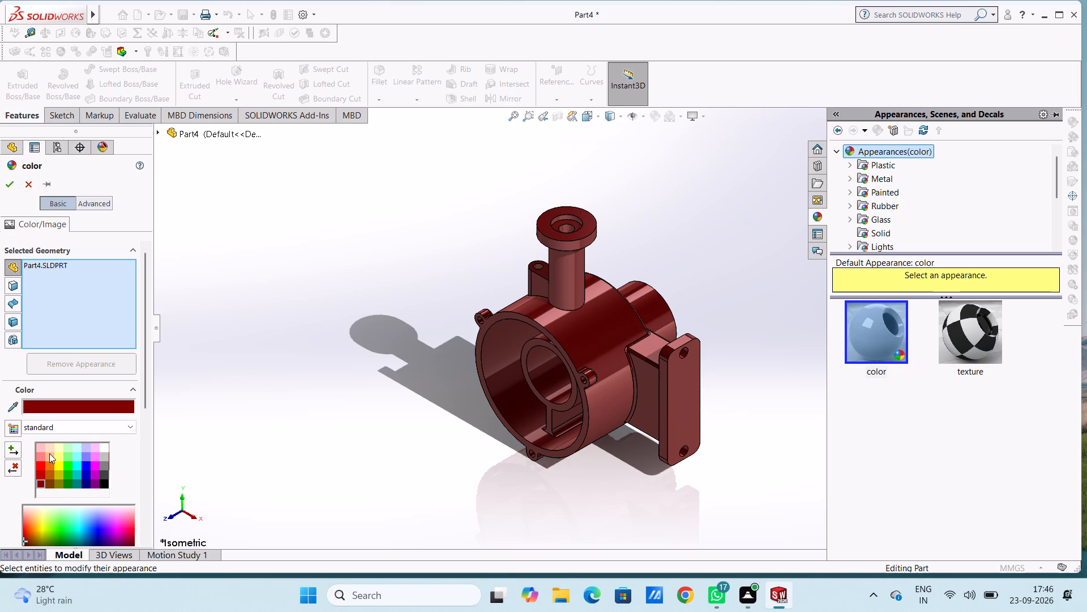
{"action": "left_click", "coordinate": [49, 452]}
{"action": "left_click", "coordinate": [49, 458]}
{"action": "left_click", "coordinate": [49, 465]}
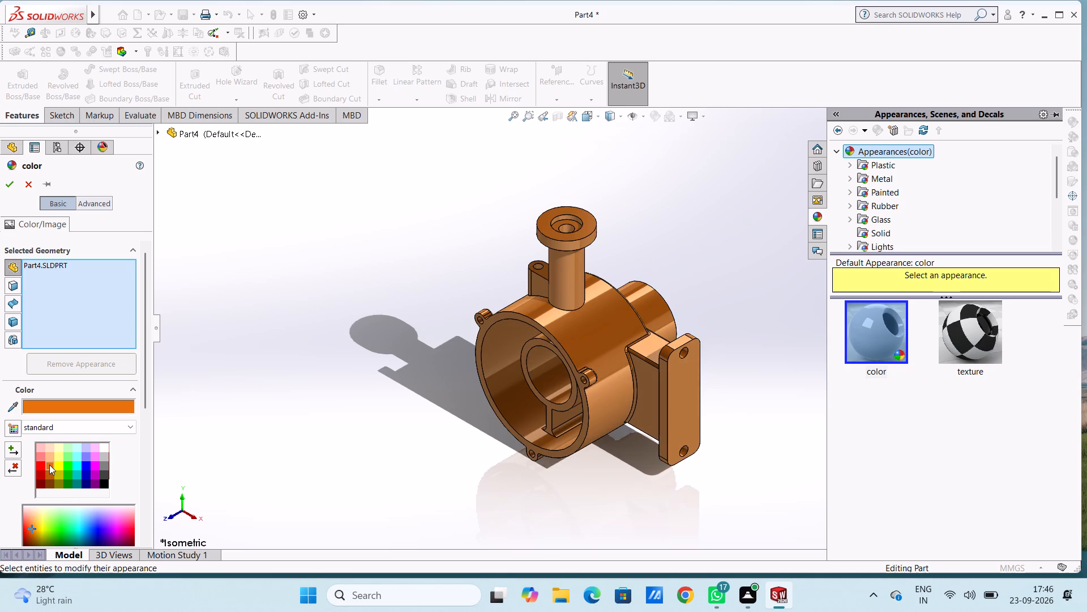
{"action": "left_click", "coordinate": [49, 475]}
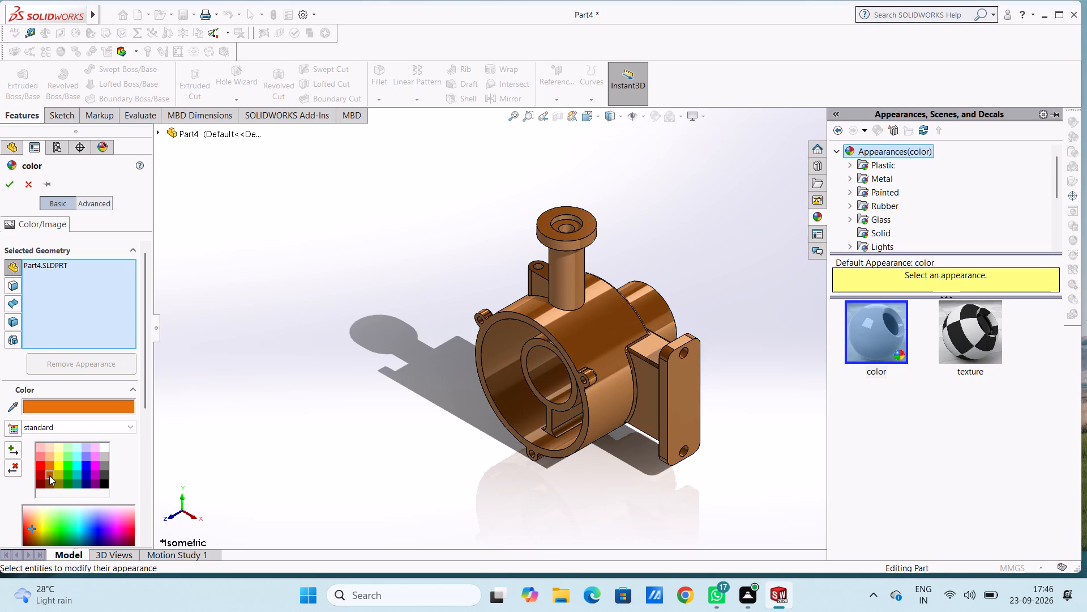
{"action": "left_click", "coordinate": [49, 479]}
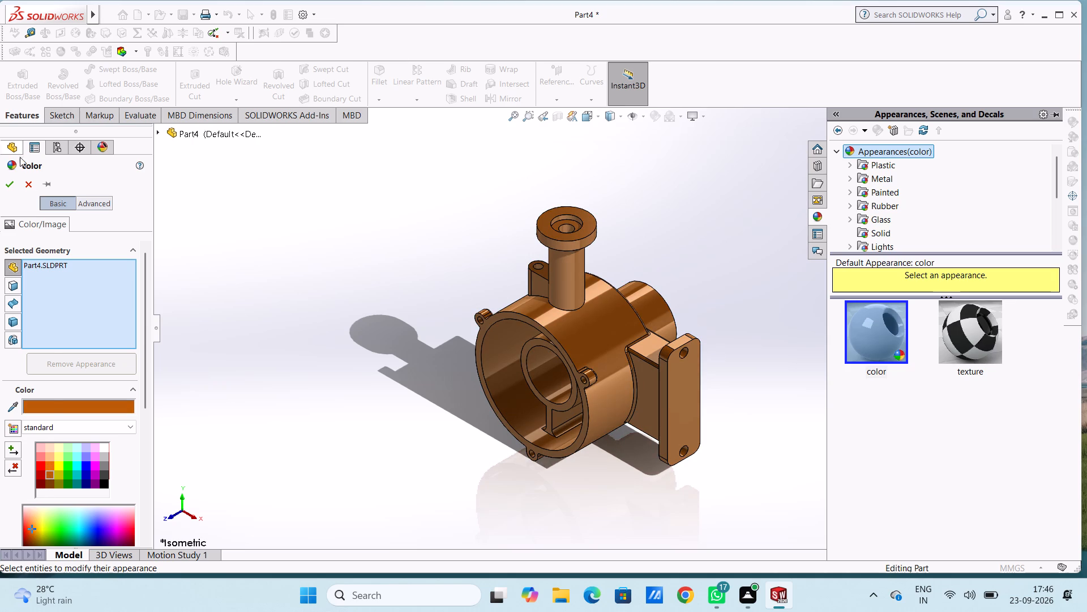
{"action": "left_click", "coordinate": [11, 185]}
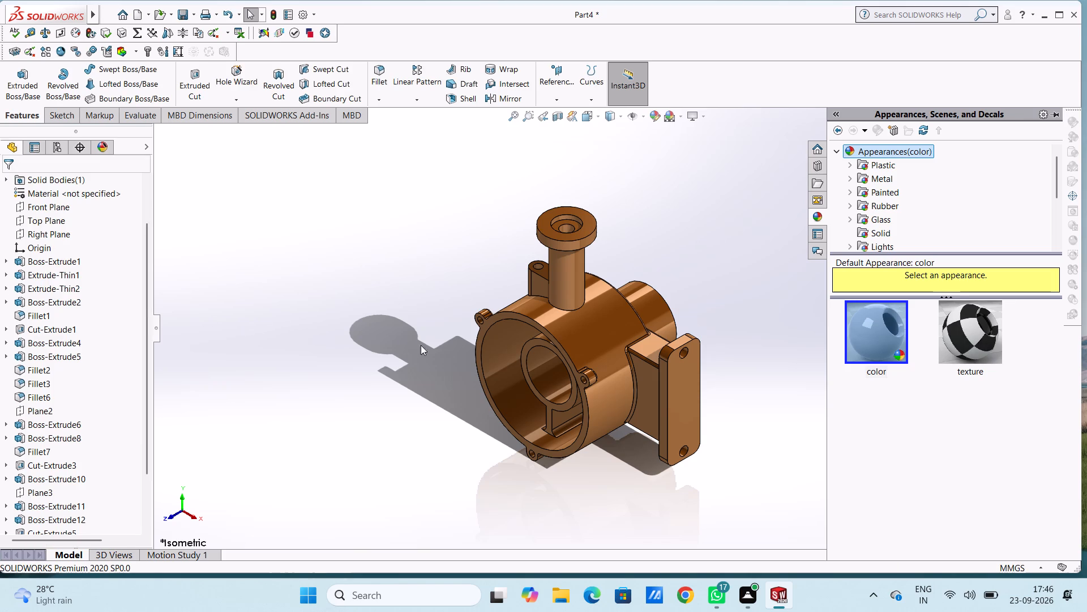
Apply the chromium plate metal appearance to only the inner bore face of the central tube.
{"action": "scroll", "coordinate": [518, 375], "scroll_direction": "down", "scroll_amount": 4}
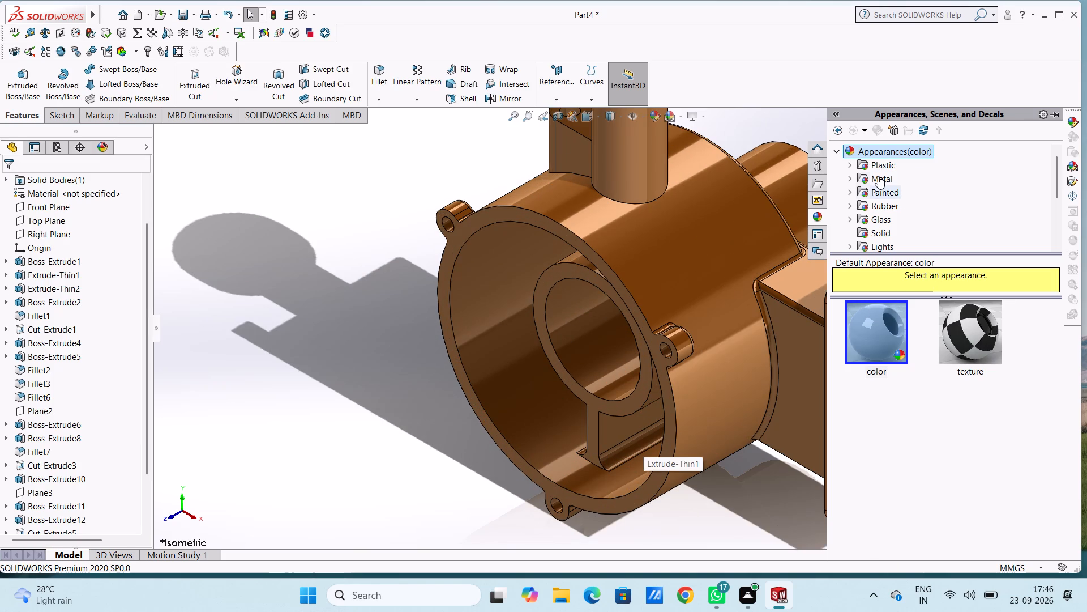
{"action": "left_click", "coordinate": [878, 176]}
{"action": "scroll", "coordinate": [633, 348], "scroll_direction": "down", "scroll_amount": 4}
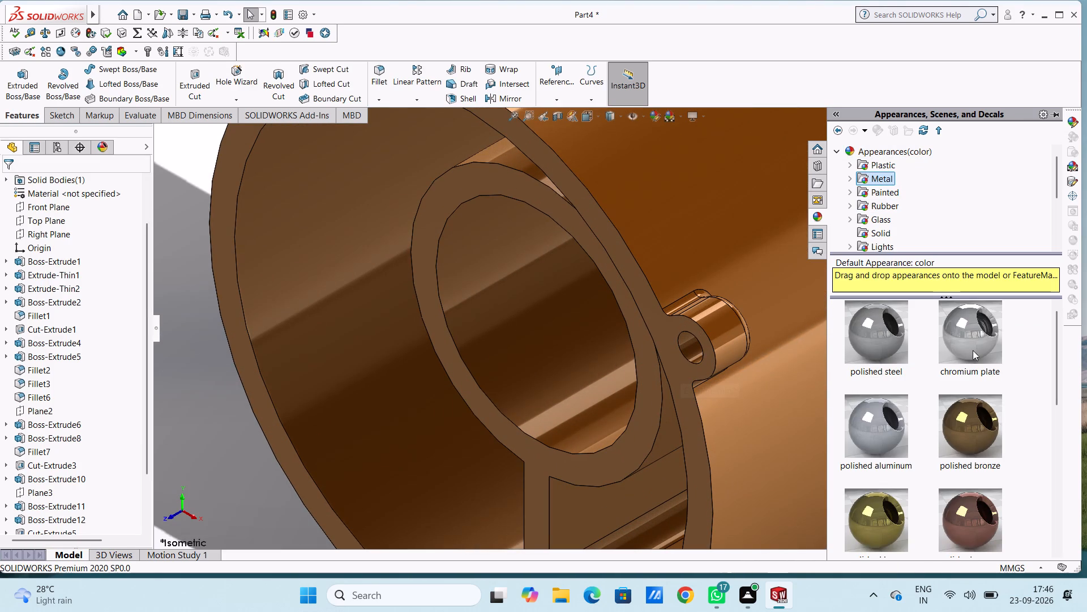
{"action": "left_click_drag", "start_coordinate": [975, 322], "coordinate": [527, 352]}
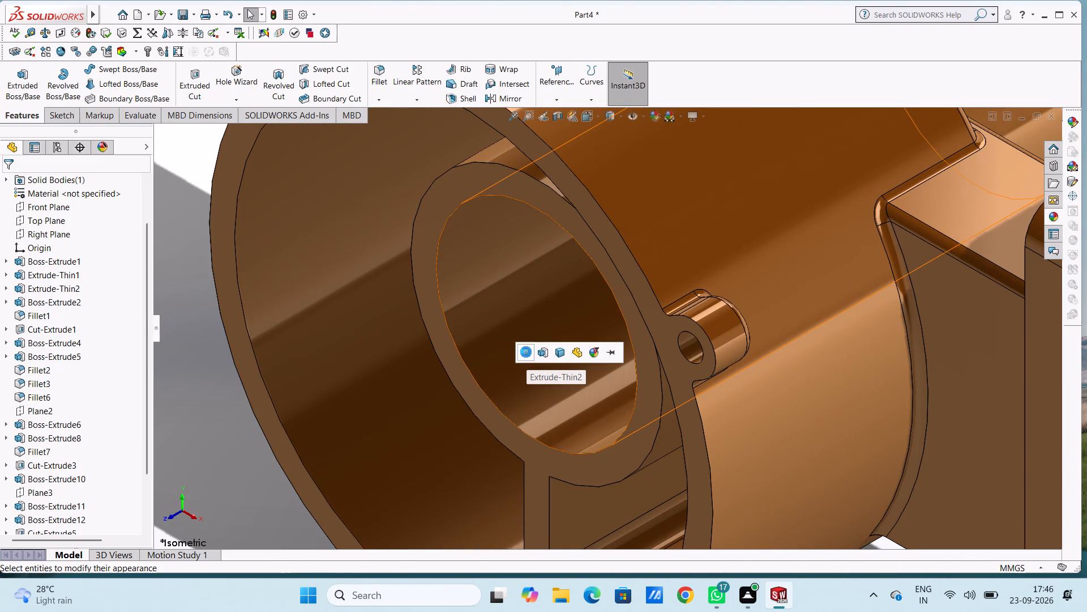
{"action": "left_click", "coordinate": [525, 352]}
{"action": "scroll", "coordinate": [548, 377], "scroll_direction": "up", "scroll_amount": 10}
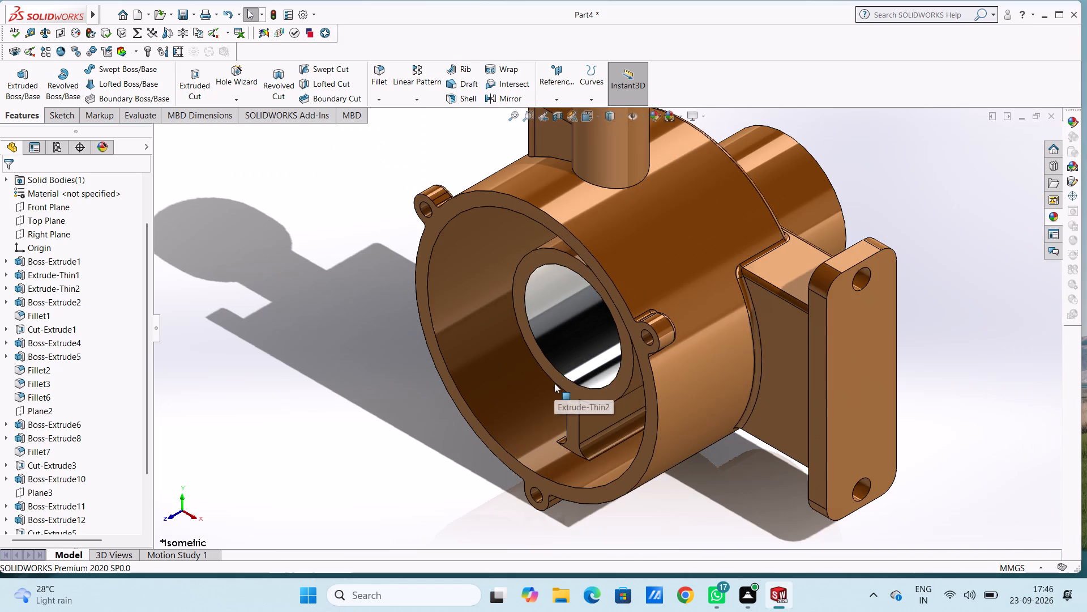
Apply the chromium plate appearance to only the hole face of the rim lug nearest the side flange.
{"action": "scroll", "coordinate": [626, 358], "scroll_direction": "down", "scroll_amount": 5}
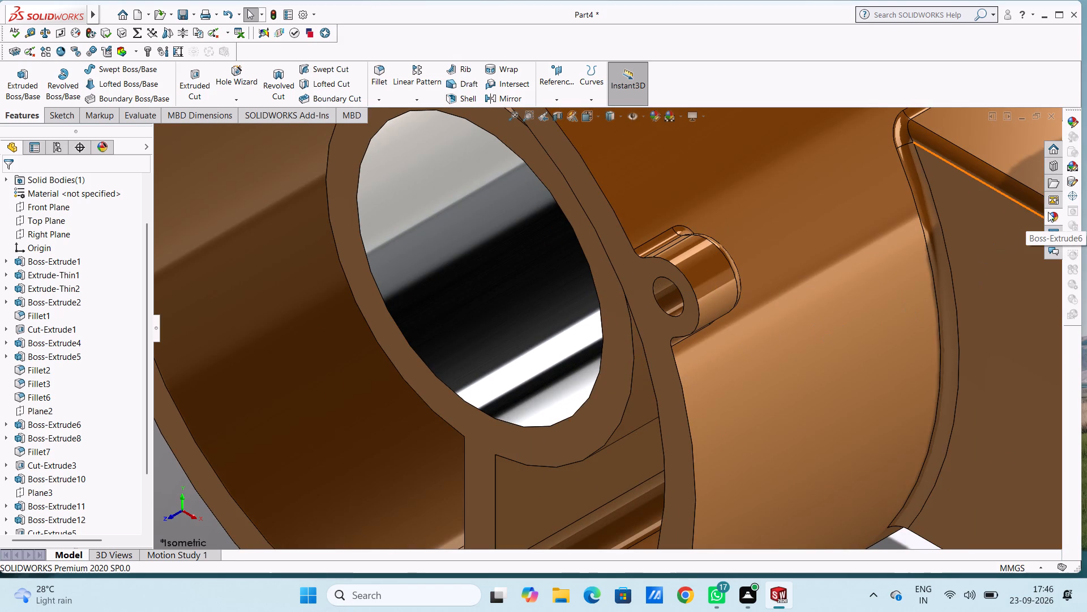
{"action": "left_click", "coordinate": [1055, 219]}
{"action": "left_click_drag", "start_coordinate": [967, 351], "coordinate": [651, 326]}
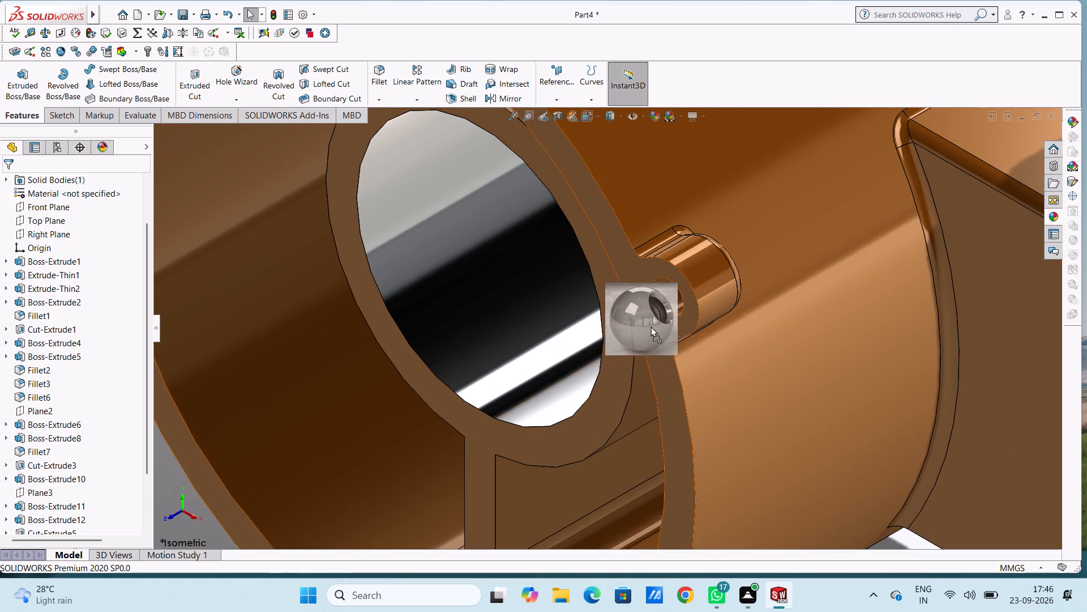
{"action": "left_click_drag", "start_coordinate": [651, 326], "coordinate": [680, 314]}
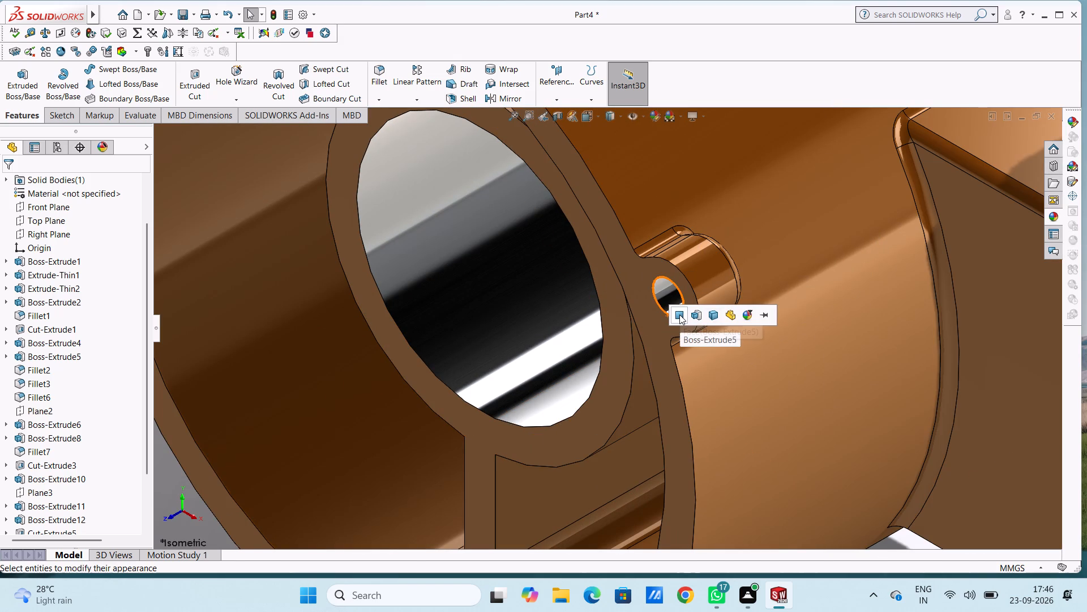
{"action": "left_click", "coordinate": [679, 314]}
{"action": "scroll", "coordinate": [586, 437], "scroll_direction": "up", "scroll_amount": 5}
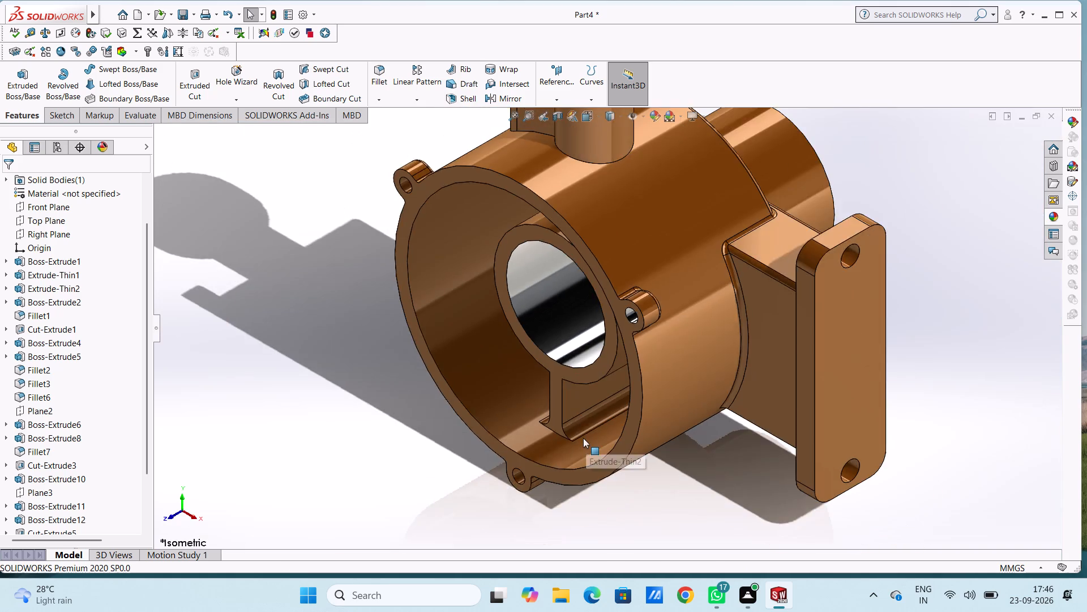
Apply the chromium plate appearance to only the hole face of the lug at the bottom of the cup's rim.
{"action": "scroll", "coordinate": [580, 437], "scroll_direction": "up", "scroll_amount": 3}
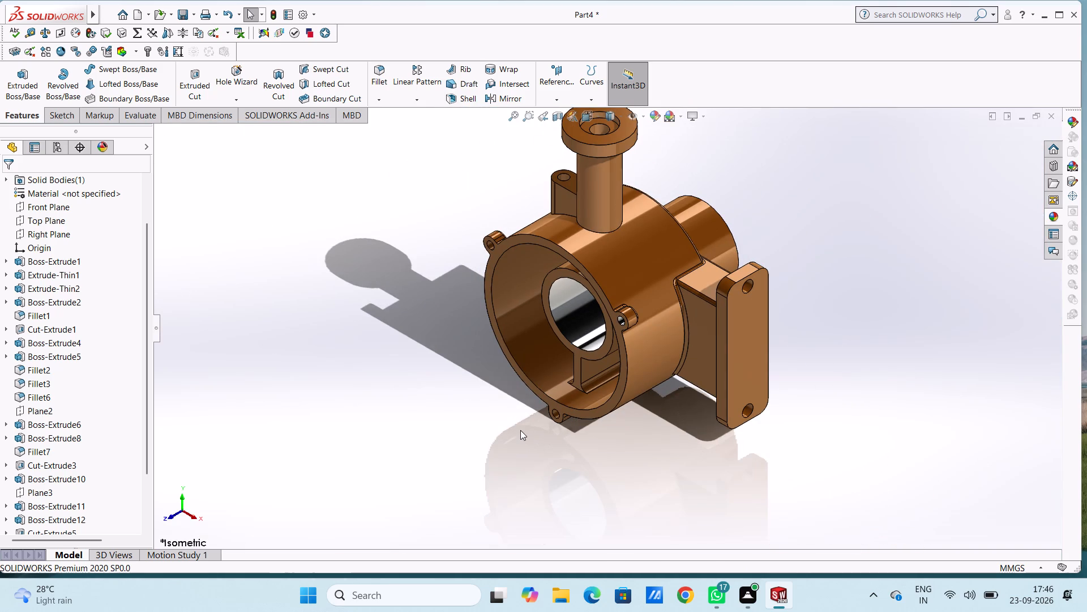
{"action": "scroll", "coordinate": [525, 430], "scroll_direction": "down", "scroll_amount": 6}
{"action": "scroll", "coordinate": [650, 338], "scroll_direction": "down", "scroll_amount": 4}
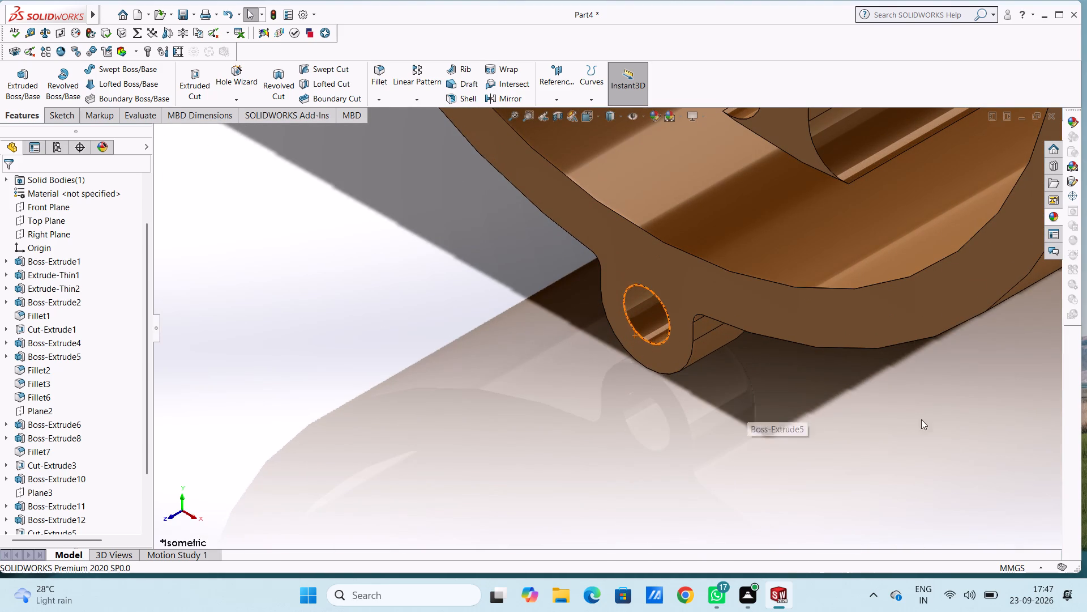
{"action": "left_click", "coordinate": [1049, 214]}
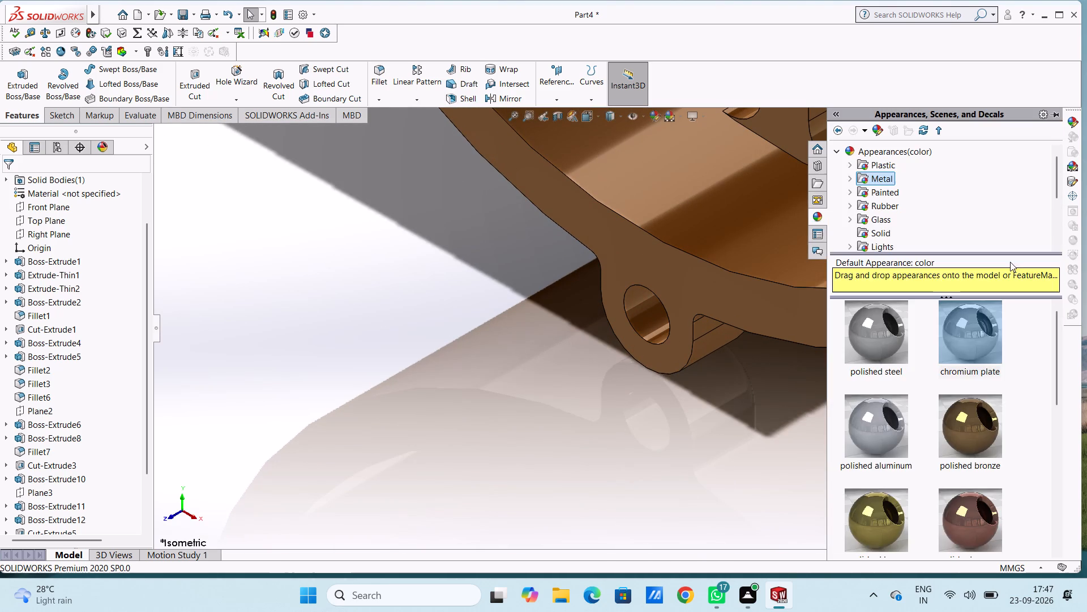
{"action": "left_click_drag", "start_coordinate": [981, 321], "coordinate": [643, 304]}
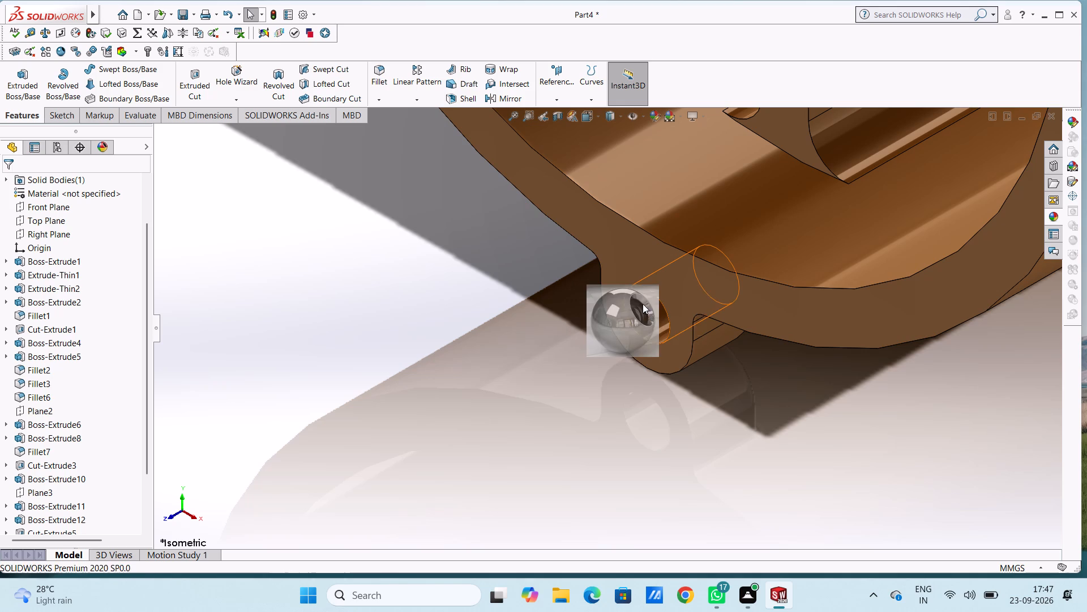
{"action": "left_click", "coordinate": [642, 304]}
Apply the chromium plate appearance to only the hole face of the upper rim lug on the side away from the flange.
{"action": "scroll", "coordinate": [607, 318], "scroll_direction": "up", "scroll_amount": 14}
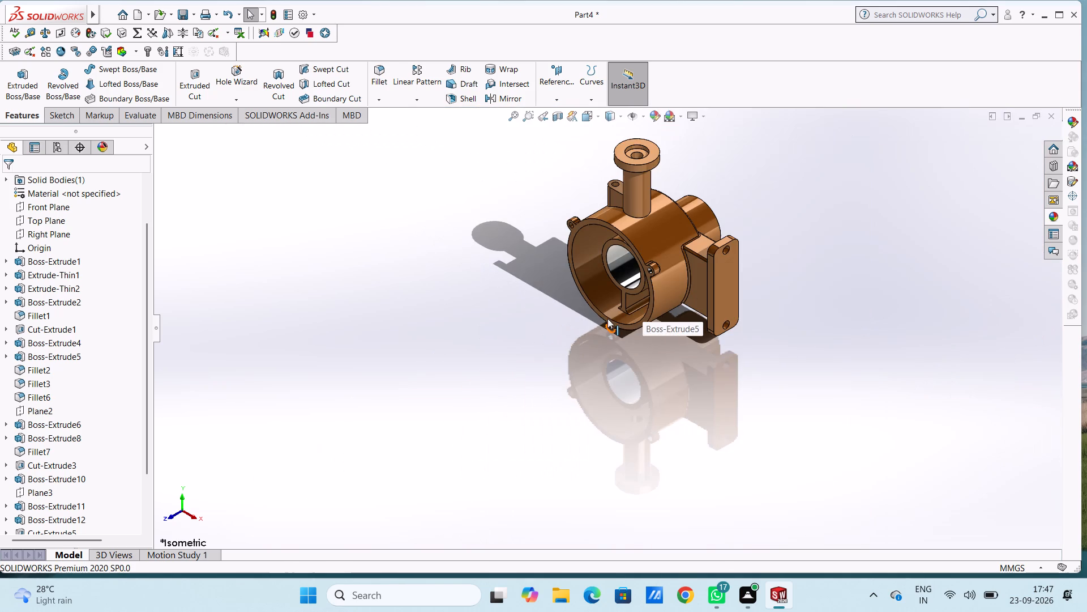
{"action": "scroll", "coordinate": [605, 253], "scroll_direction": "down", "scroll_amount": 10}
{"action": "scroll", "coordinate": [521, 280], "scroll_direction": "down", "scroll_amount": 6}
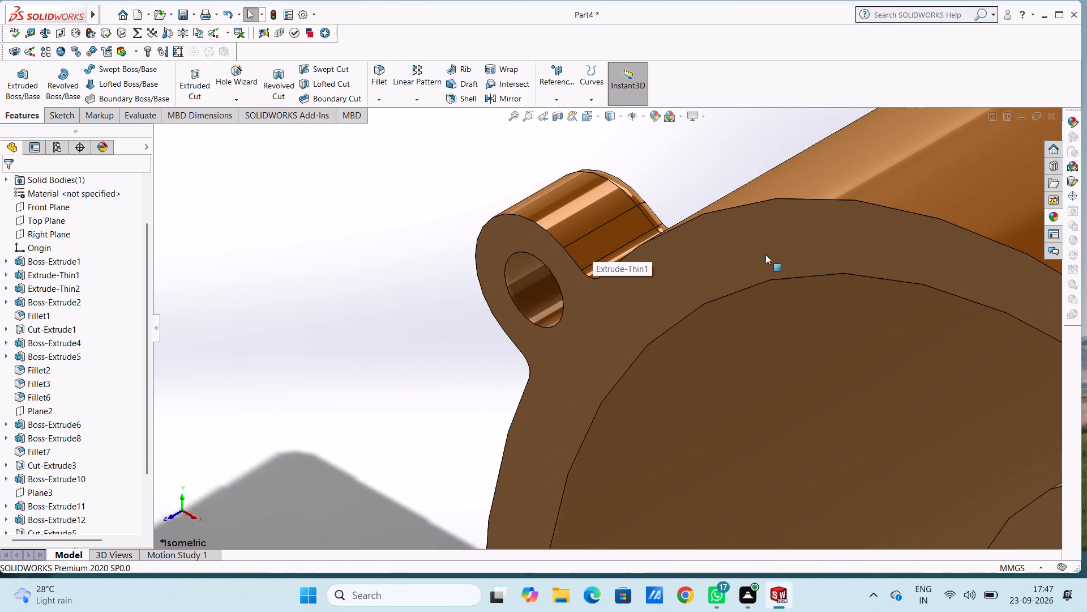
{"action": "left_click", "coordinate": [1052, 212]}
{"action": "left_click_drag", "start_coordinate": [974, 347], "coordinate": [491, 365]}
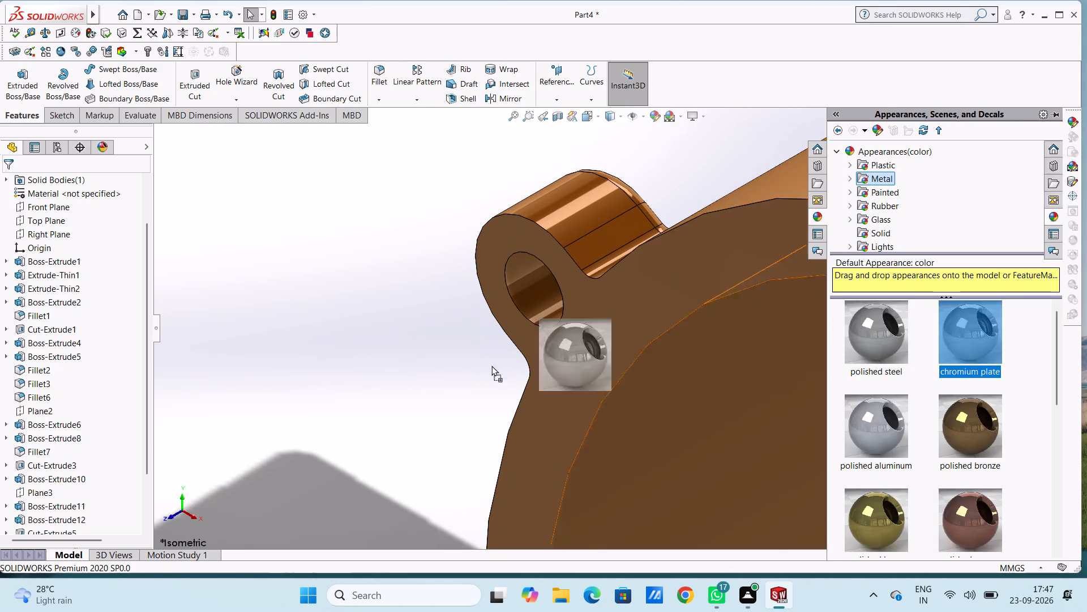
{"action": "left_click_drag", "start_coordinate": [491, 365], "coordinate": [529, 299]}
{"action": "left_click", "coordinate": [529, 299]}
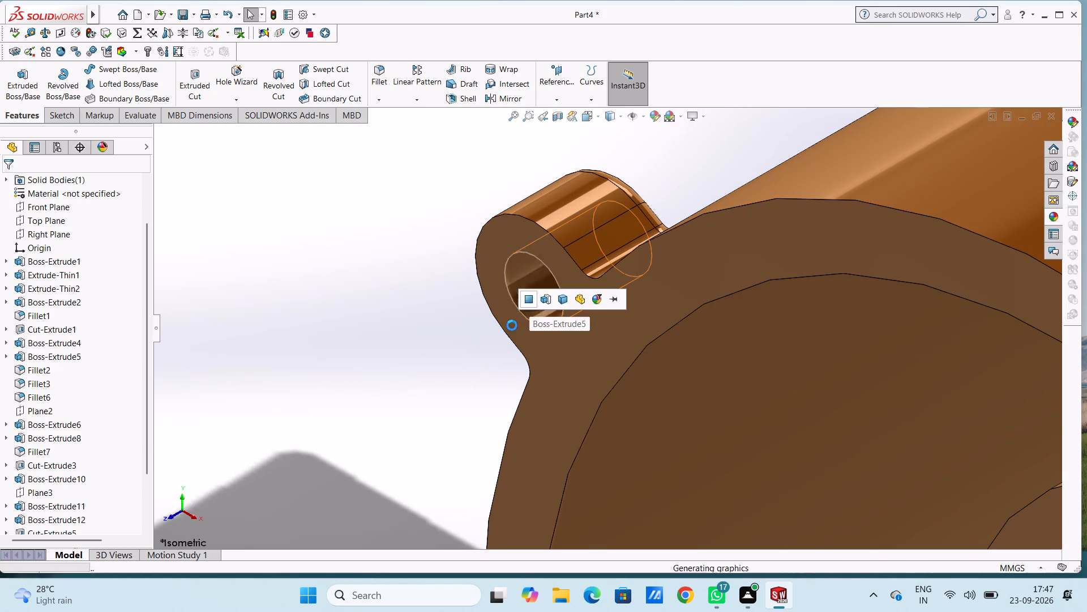
Apply the chromium plate appearance to only the flat floor face of the counterbore in the post's round head.
{"action": "scroll", "coordinate": [485, 335], "scroll_direction": "up", "scroll_amount": 14}
{"action": "scroll", "coordinate": [696, 179], "scroll_direction": "down", "scroll_amount": 4}
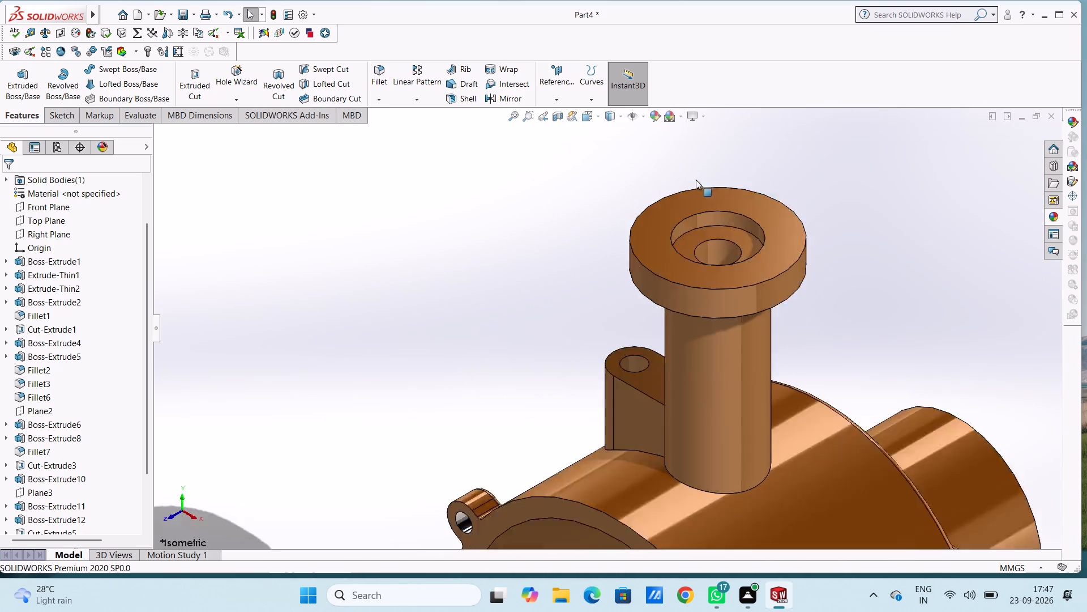
{"action": "scroll", "coordinate": [696, 180], "scroll_direction": "down", "scroll_amount": 2}
{"action": "scroll", "coordinate": [688, 262], "scroll_direction": "down", "scroll_amount": 4}
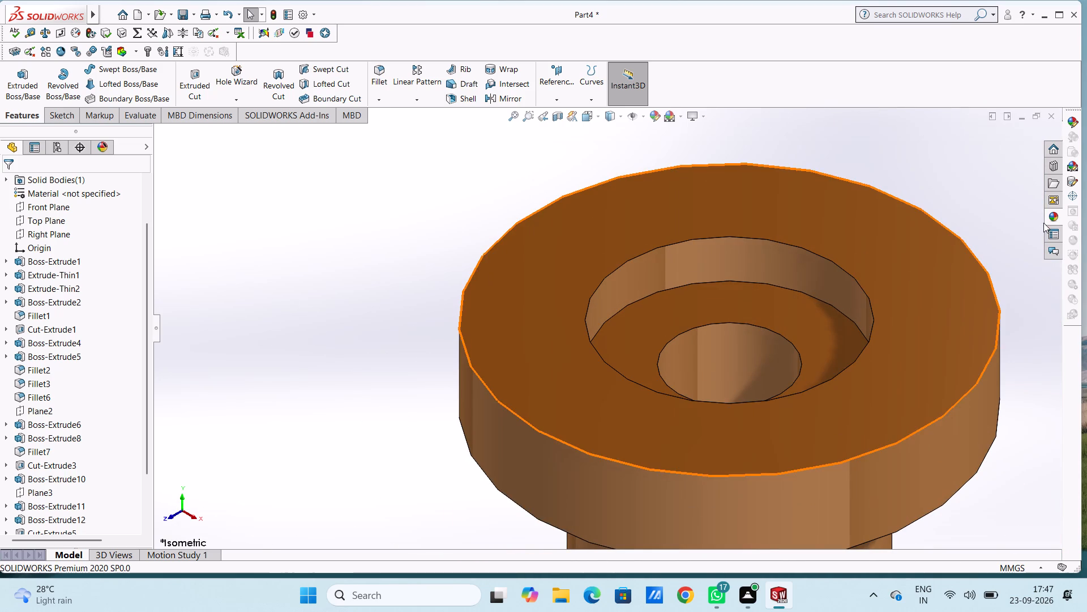
{"action": "left_click", "coordinate": [1053, 216]}
{"action": "left_click_drag", "start_coordinate": [988, 338], "coordinate": [674, 352]}
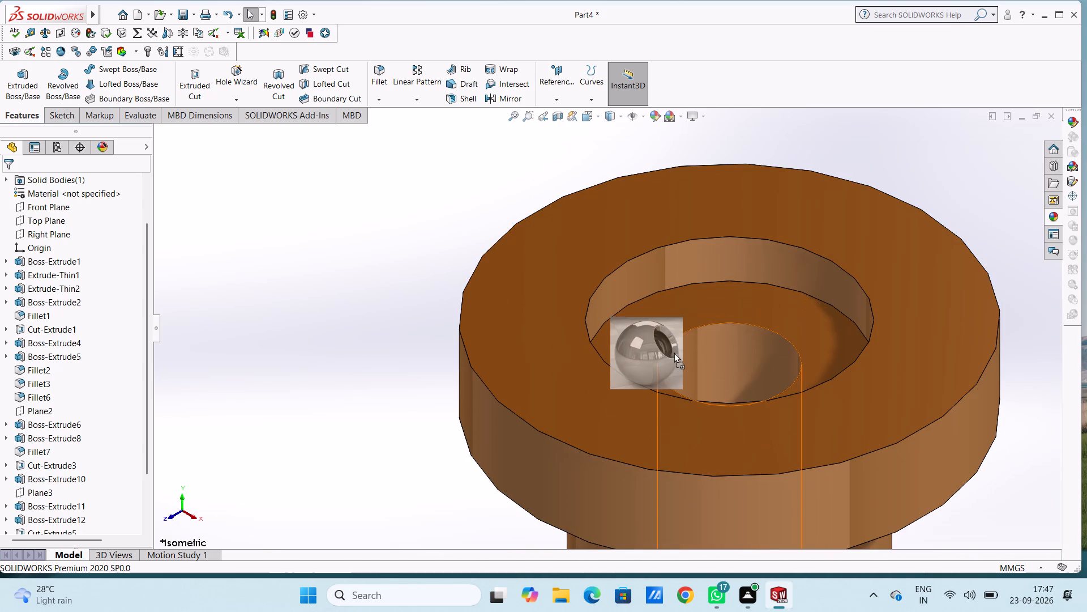
{"action": "left_click_drag", "start_coordinate": [674, 352], "coordinate": [676, 323]}
{"action": "left_click", "coordinate": [674, 323]}
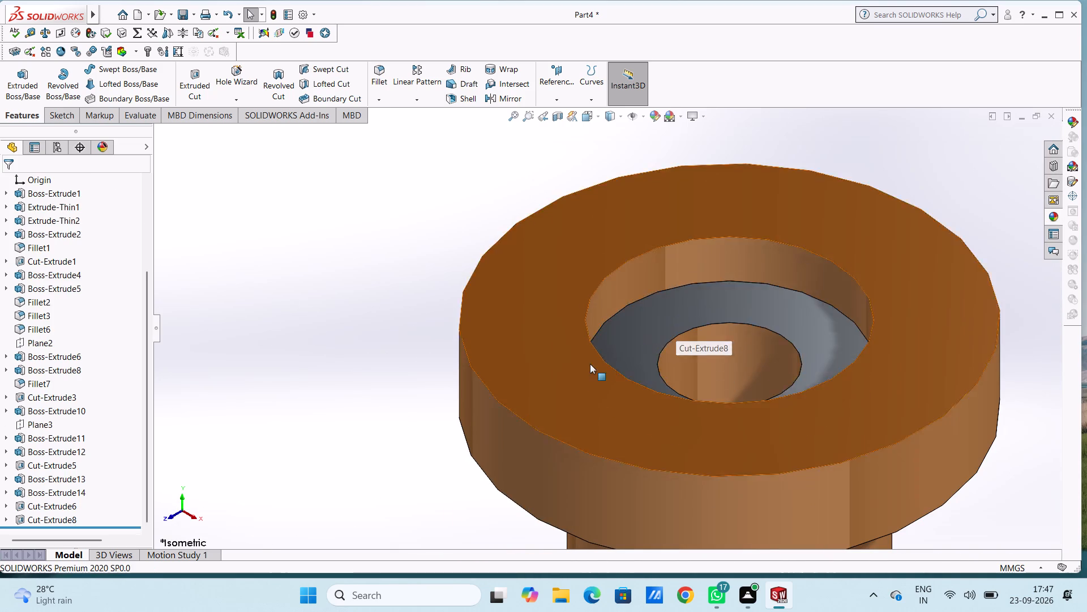
Apply the chromium plate appearance to only the cylindrical side wall of the counterbore in the post's head.
{"action": "scroll", "coordinate": [589, 364], "scroll_direction": "down", "scroll_amount": 1}
{"action": "scroll", "coordinate": [589, 364], "scroll_direction": "up", "scroll_amount": 4}
{"action": "scroll", "coordinate": [681, 302], "scroll_direction": "down", "scroll_amount": 5}
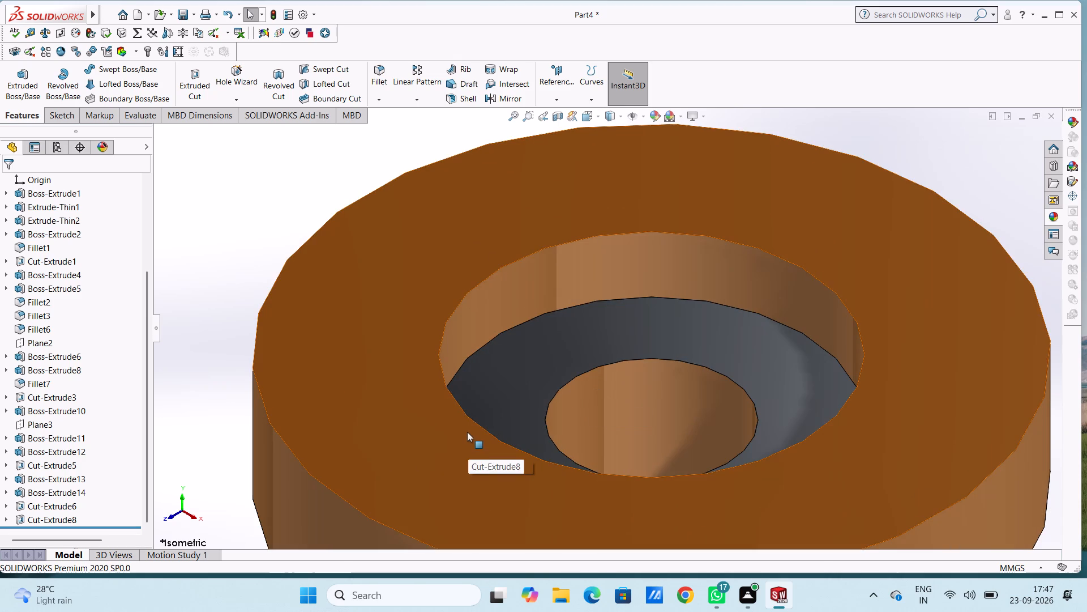
{"action": "left_click", "coordinate": [1058, 217]}
{"action": "left_click_drag", "start_coordinate": [986, 344], "coordinate": [807, 300]}
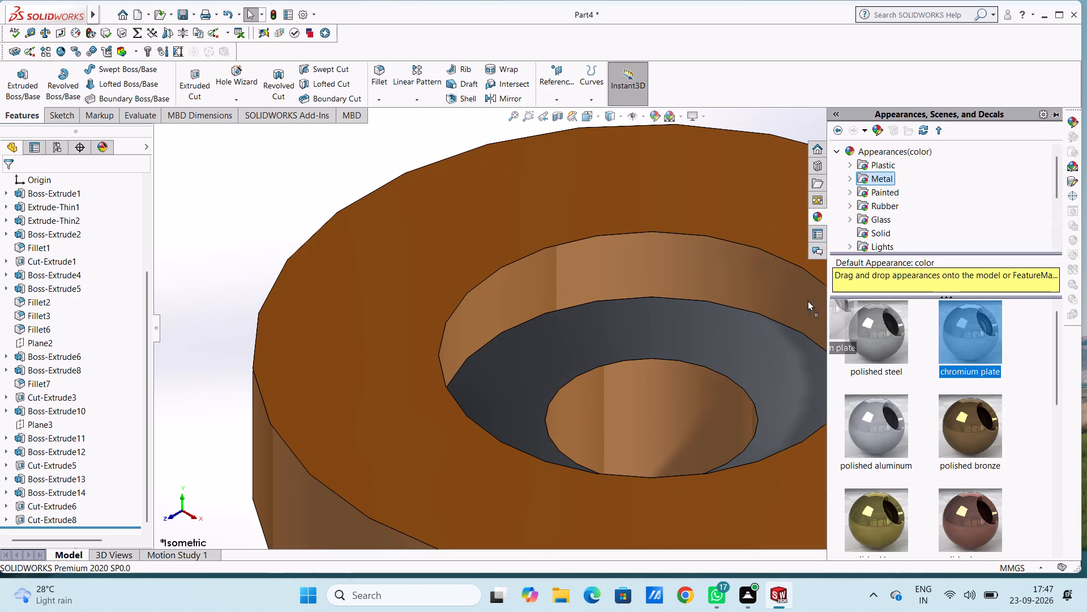
{"action": "left_click_drag", "start_coordinate": [807, 300], "coordinate": [670, 263]}
{"action": "left_click", "coordinate": [669, 263]}
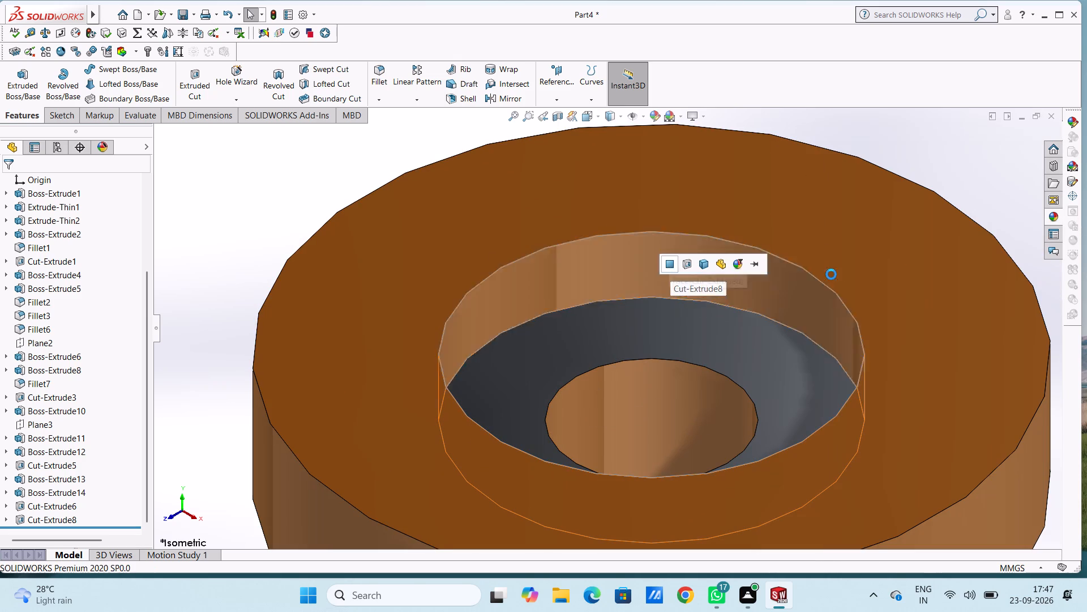
Apply the chromium plate appearance to only the central bore face inside the headed post.
{"action": "left_click", "coordinate": [1051, 215]}
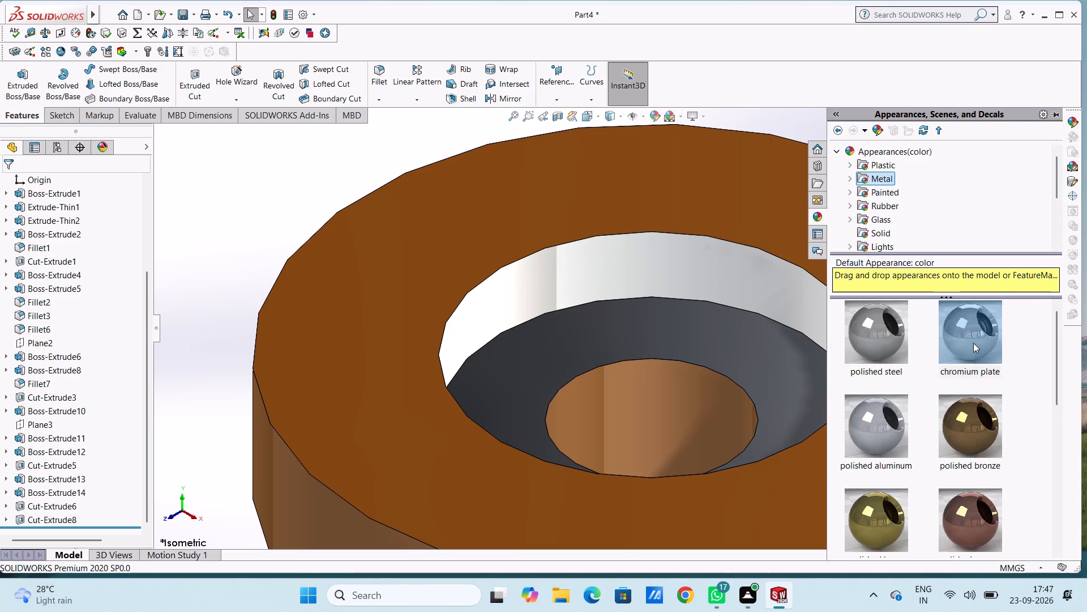
{"action": "left_click_drag", "start_coordinate": [968, 346], "coordinate": [635, 407]}
{"action": "left_click", "coordinate": [634, 407]}
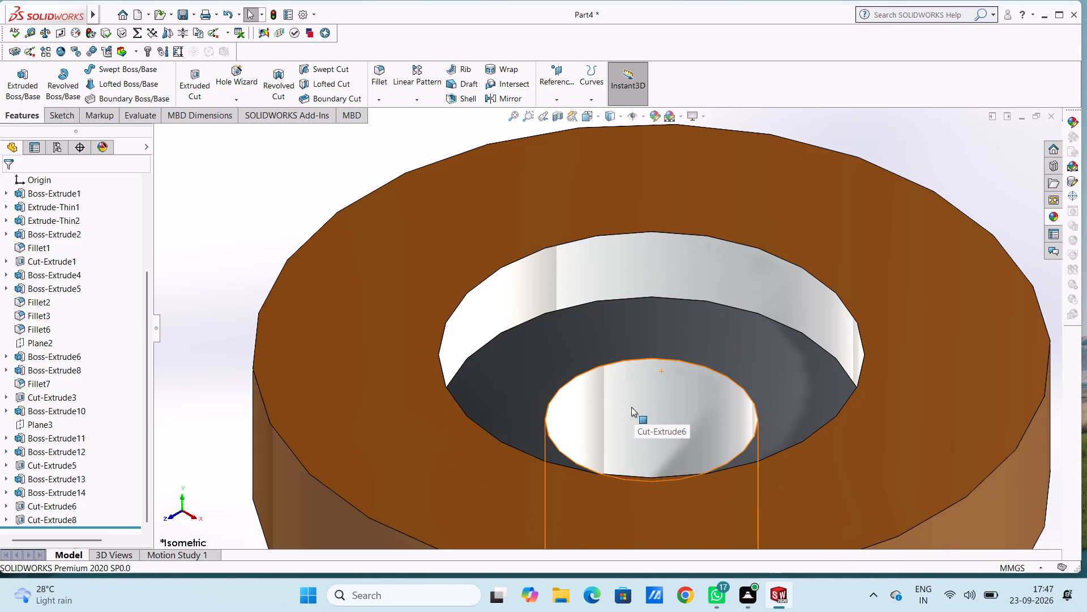
Apply the chromium plate appearance to only the hole face of the small upright boss beside the headed post.
{"action": "scroll", "coordinate": [631, 407], "scroll_direction": "up", "scroll_amount": 16}
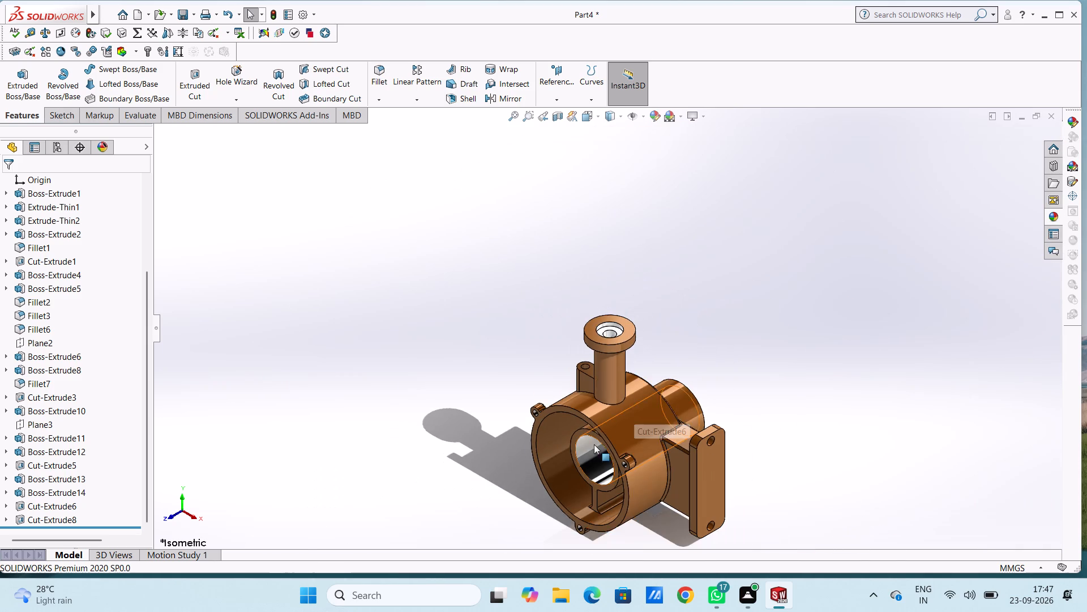
{"action": "scroll", "coordinate": [601, 365], "scroll_direction": "down", "scroll_amount": 20}
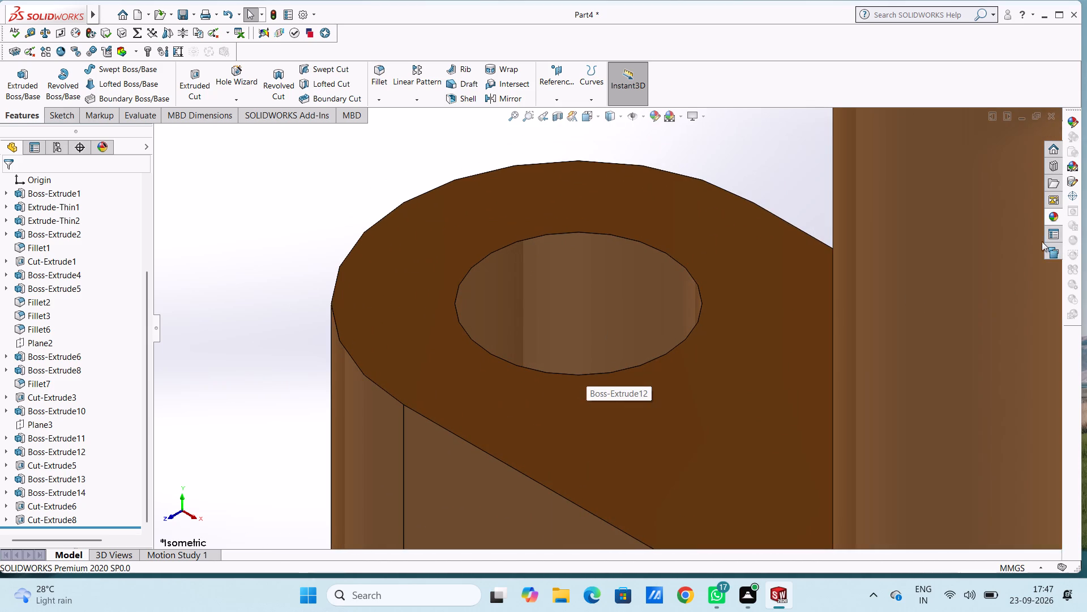
{"action": "left_click", "coordinate": [1055, 212]}
{"action": "left_click_drag", "start_coordinate": [949, 356], "coordinate": [480, 333]}
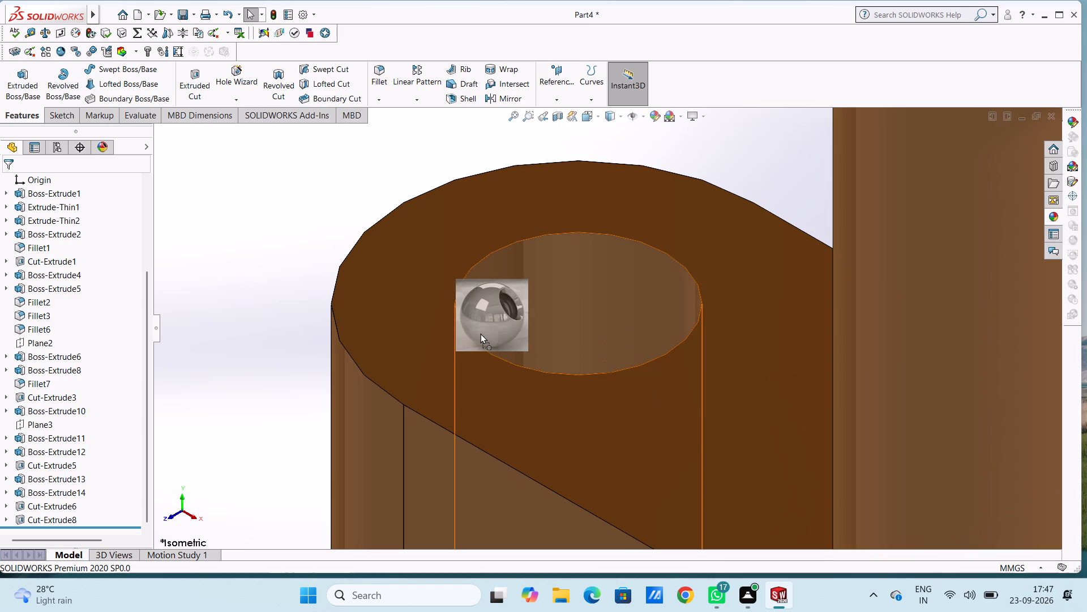
{"action": "left_click_drag", "start_coordinate": [480, 333], "coordinate": [490, 336]}
{"action": "left_click", "coordinate": [490, 336]}
Apply the chromium plate appearance to only the upper hole face of the side flange.
{"action": "scroll", "coordinate": [531, 377], "scroll_direction": "up", "scroll_amount": 8}
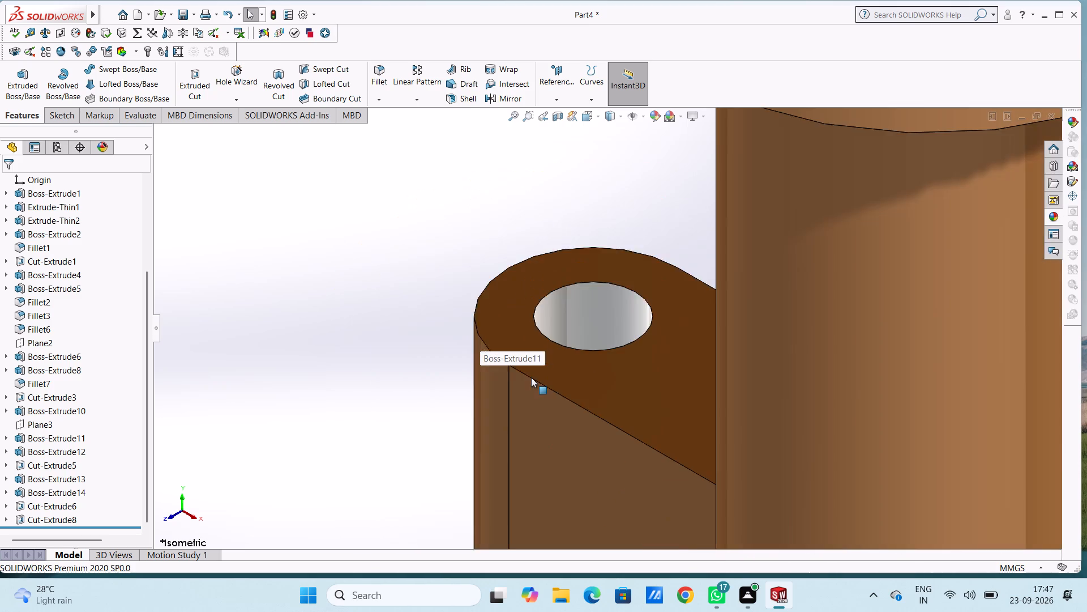
{"action": "scroll", "coordinate": [531, 377], "scroll_direction": "up", "scroll_amount": 14}
{"action": "scroll", "coordinate": [683, 393], "scroll_direction": "down", "scroll_amount": 4}
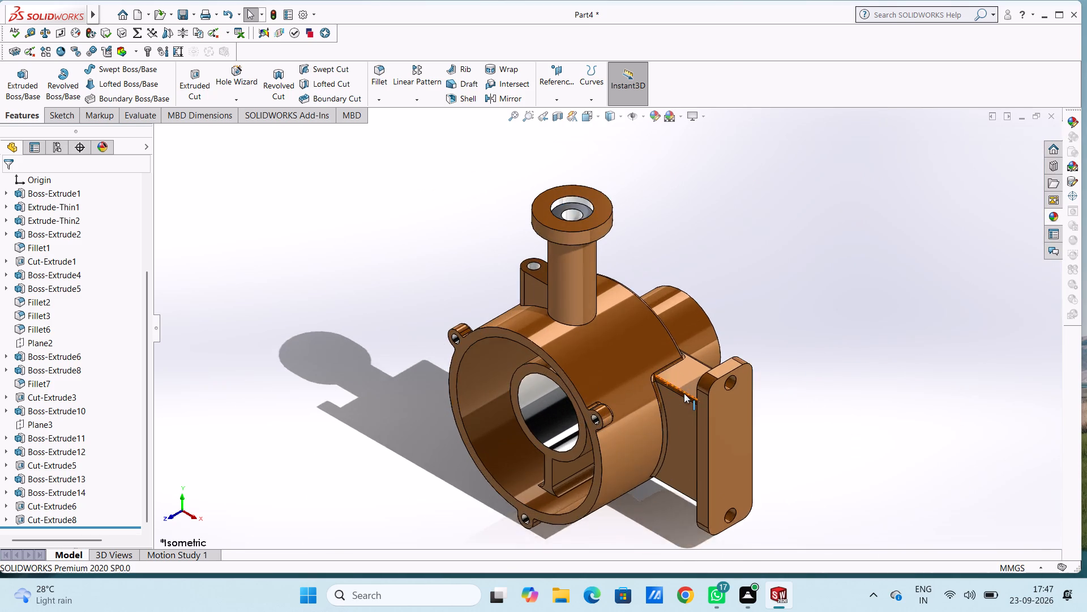
{"action": "scroll", "coordinate": [733, 399], "scroll_direction": "down", "scroll_amount": 8}
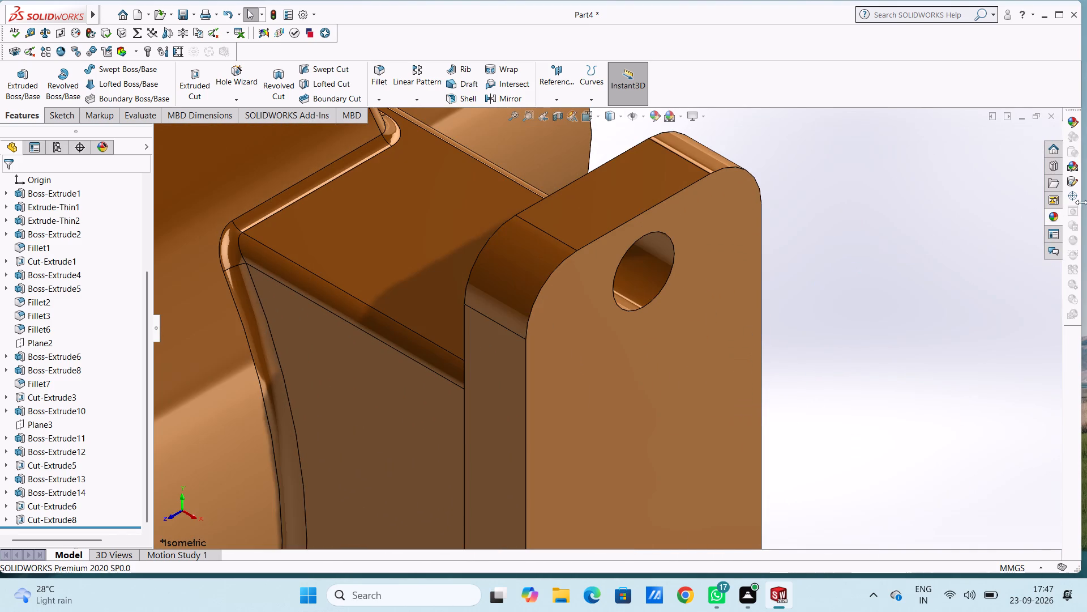
{"action": "left_click", "coordinate": [1054, 216]}
{"action": "left_click_drag", "start_coordinate": [974, 325], "coordinate": [665, 265]}
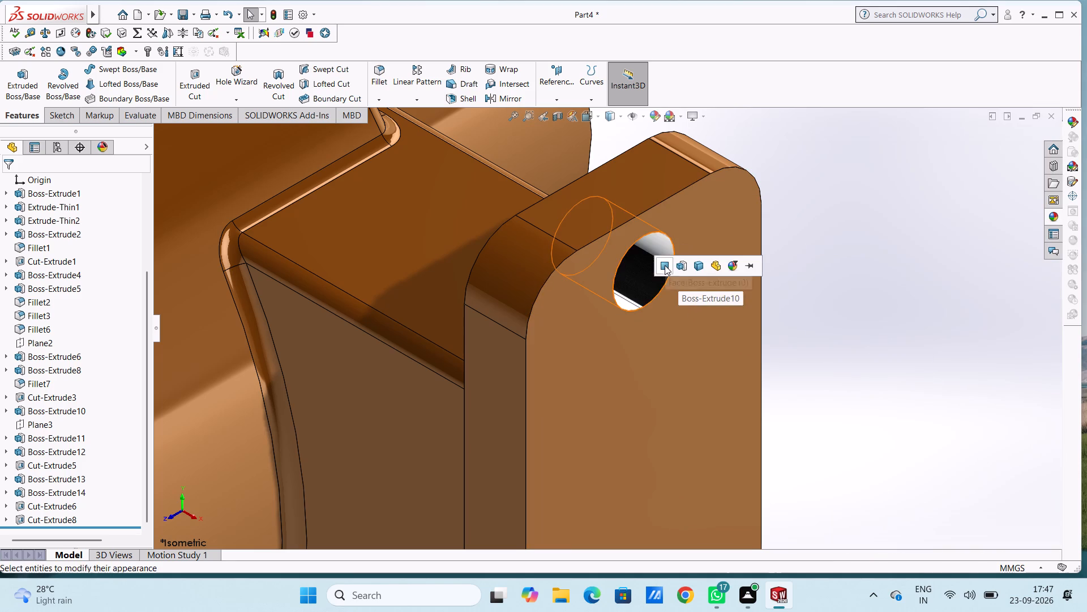
{"action": "left_click", "coordinate": [665, 265]}
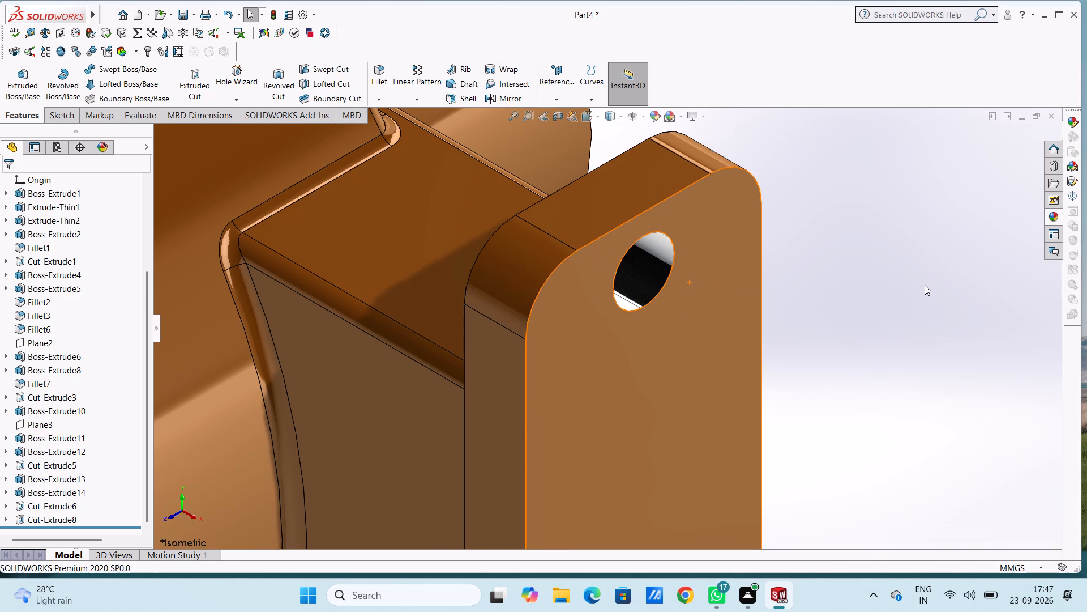
Apply the chromium plate appearance to only the lower hole face of the side flange.
{"action": "scroll", "coordinate": [925, 285], "scroll_direction": "up", "scroll_amount": 4}
{"action": "scroll", "coordinate": [853, 422], "scroll_direction": "up", "scroll_amount": 5}
{"action": "scroll", "coordinate": [601, 461], "scroll_direction": "down", "scroll_amount": 6}
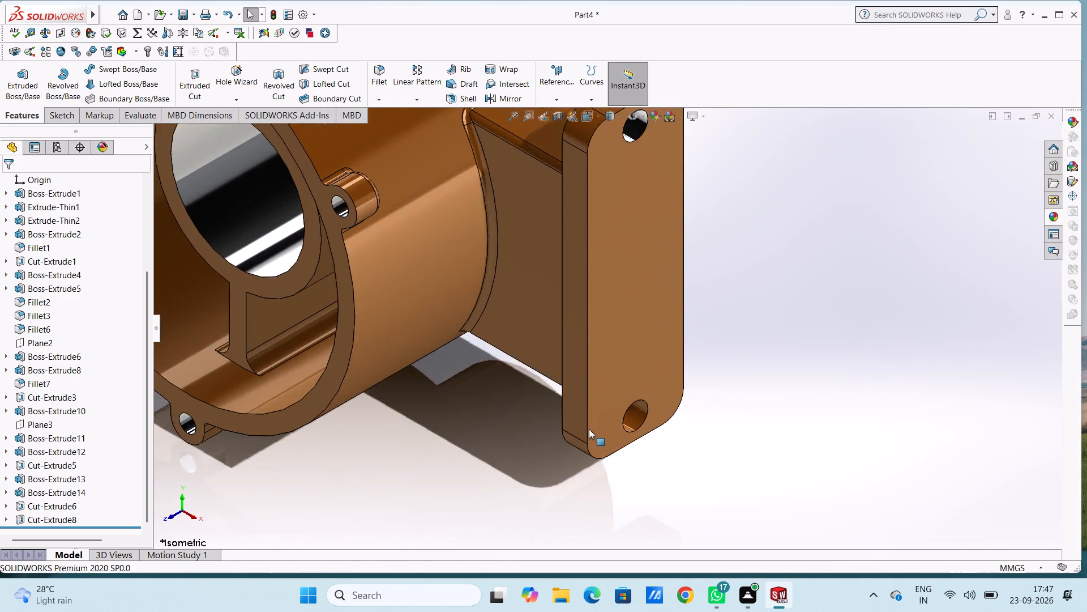
{"action": "scroll", "coordinate": [589, 429], "scroll_direction": "down", "scroll_amount": 2}
{"action": "left_click", "coordinate": [1050, 217]}
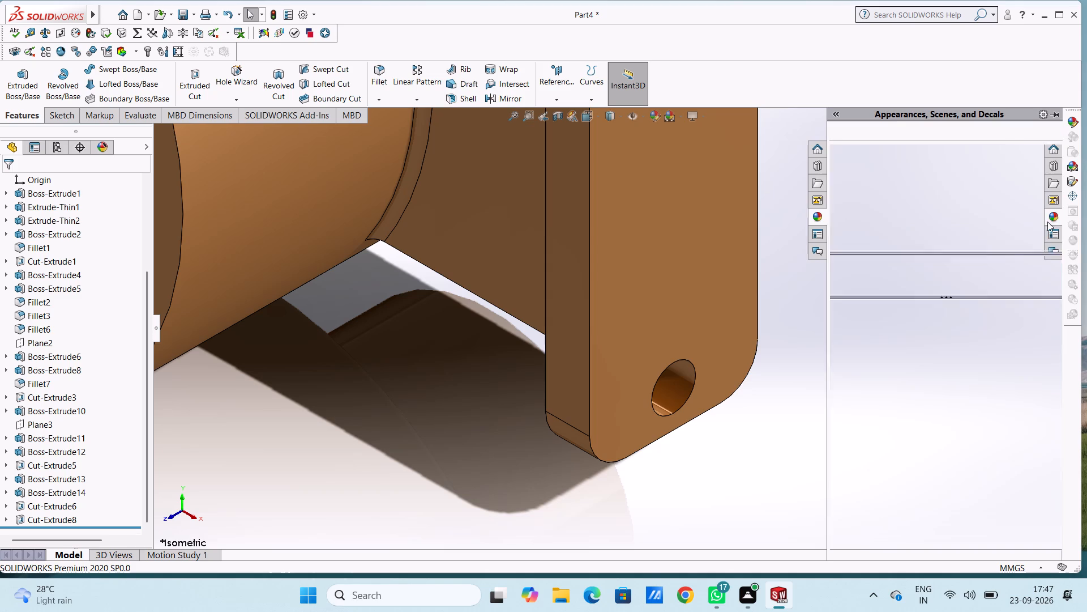
{"action": "left_click_drag", "start_coordinate": [974, 337], "coordinate": [679, 398]}
{"action": "left_click", "coordinate": [679, 398]}
Save the part in isometric view to the Documents folder as "centrifugal pump casing" in SOLIDWORKS Part format.
{"action": "scroll", "coordinate": [679, 410], "scroll_direction": "up", "scroll_amount": 6}
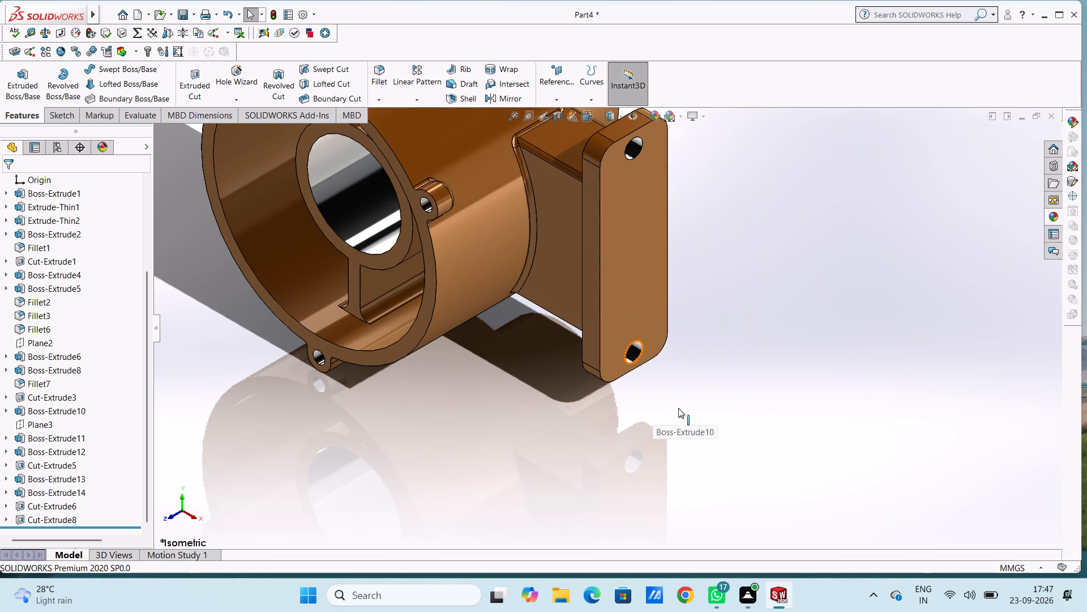
{"action": "scroll", "coordinate": [678, 407], "scroll_direction": "up", "scroll_amount": 5}
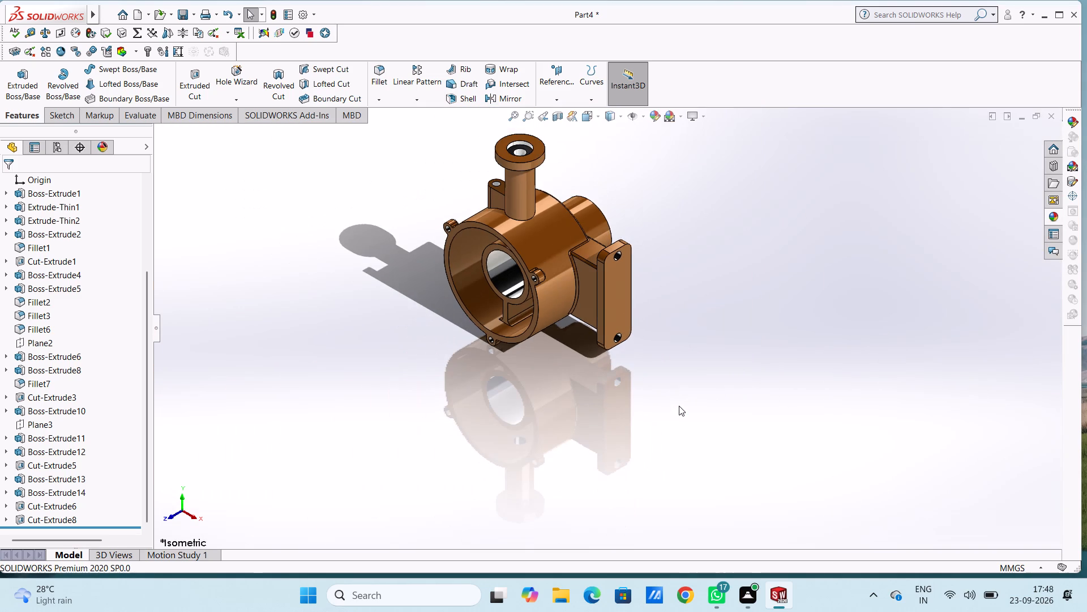
{"action": "middle_click_drag", "start_coordinate": [690, 261], "coordinate": [579, 320]}
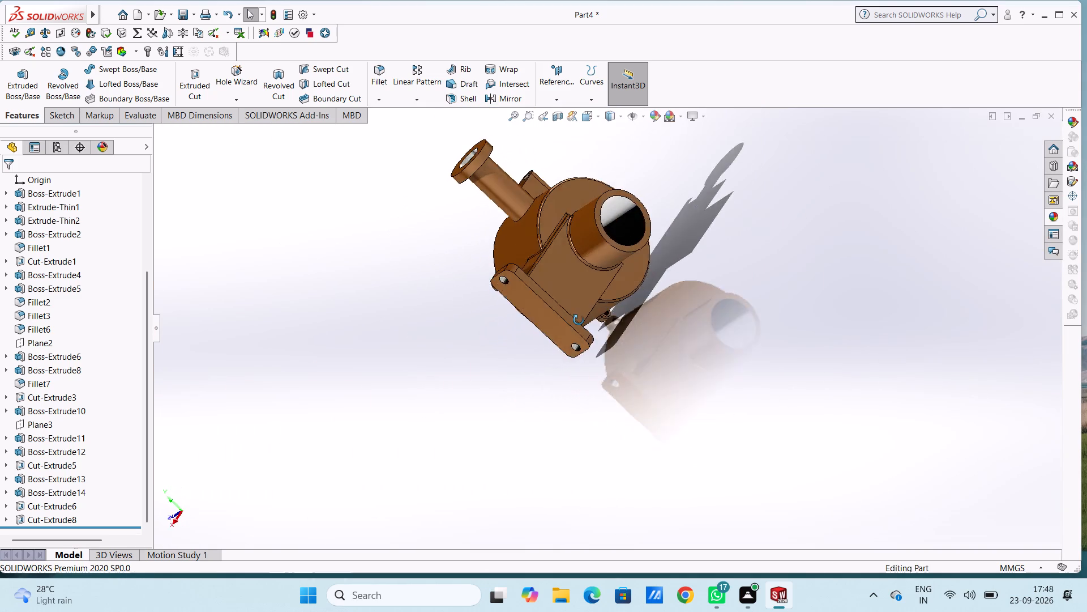
{"action": "middle_click_drag", "start_coordinate": [579, 320], "coordinate": [703, 339]}
{"action": "key", "text": "ctrl+7"}
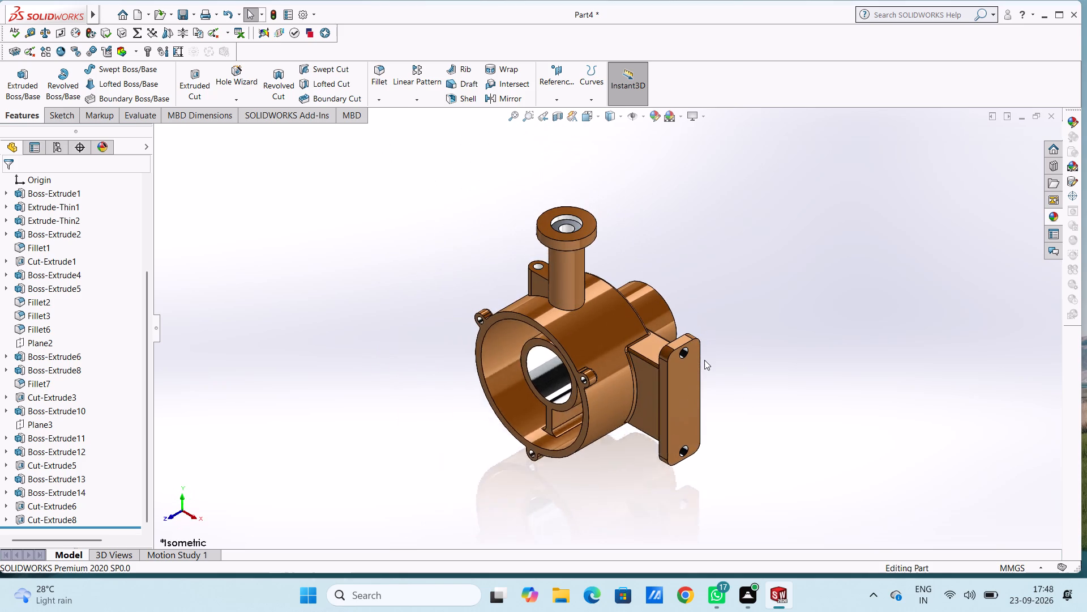
{"action": "key", "text": "ctrl+s"}
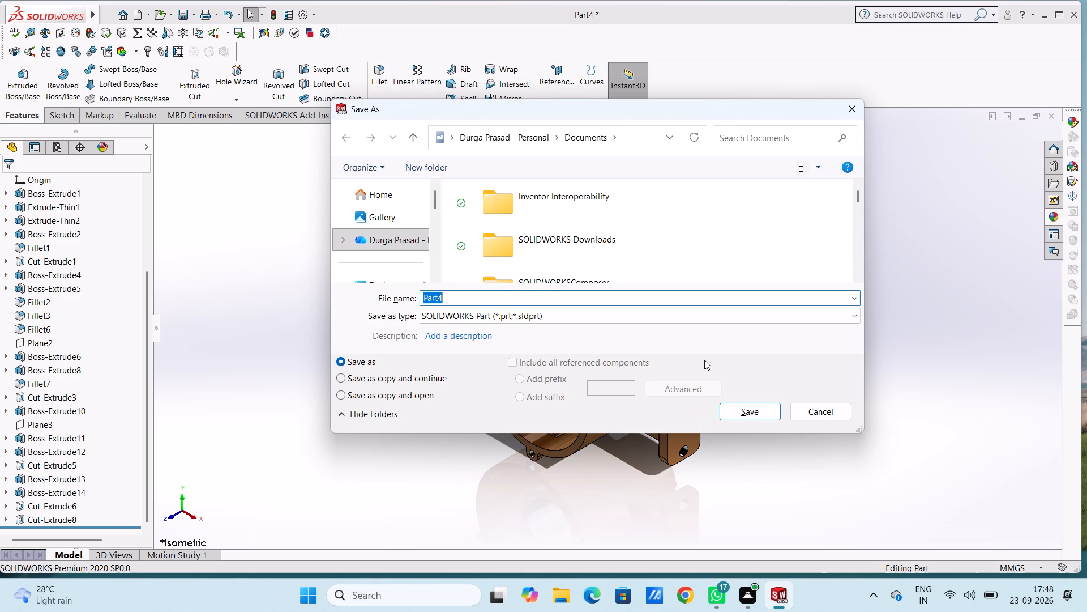
{"action": "type", "text": "ce"}
{"action": "type", "text": "ntro"}
{"action": "key", "text": "BackSpace"}
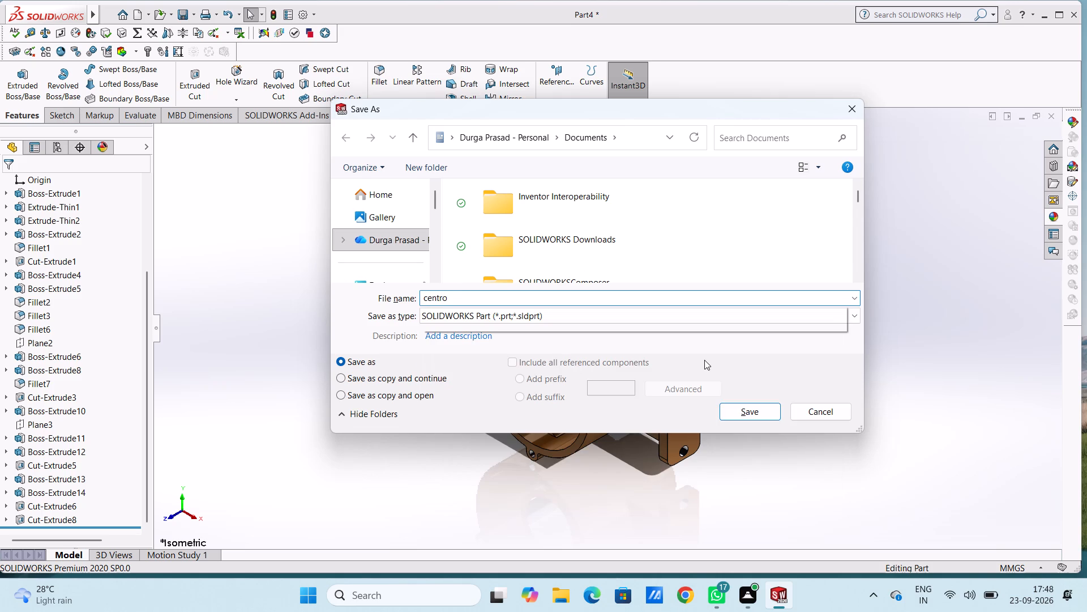
{"action": "type", "text": "ifugal"}
{"action": "key", "text": "space"}
{"action": "type", "text": "pump"}
{"action": "key", "text": "space"}
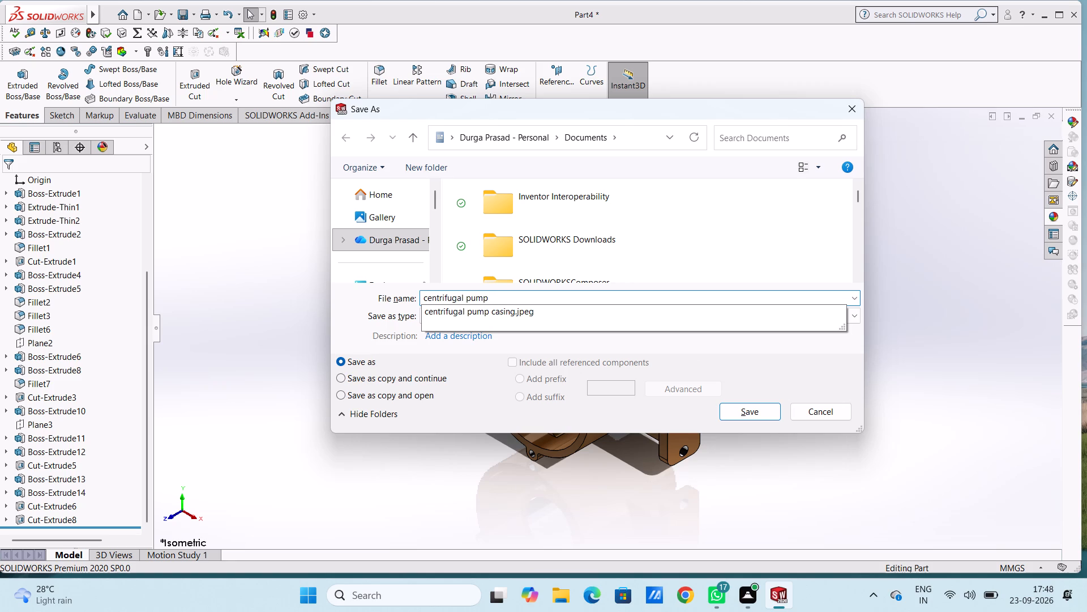
{"action": "type", "text": "casing"}
{"action": "left_click", "coordinate": [764, 410]}
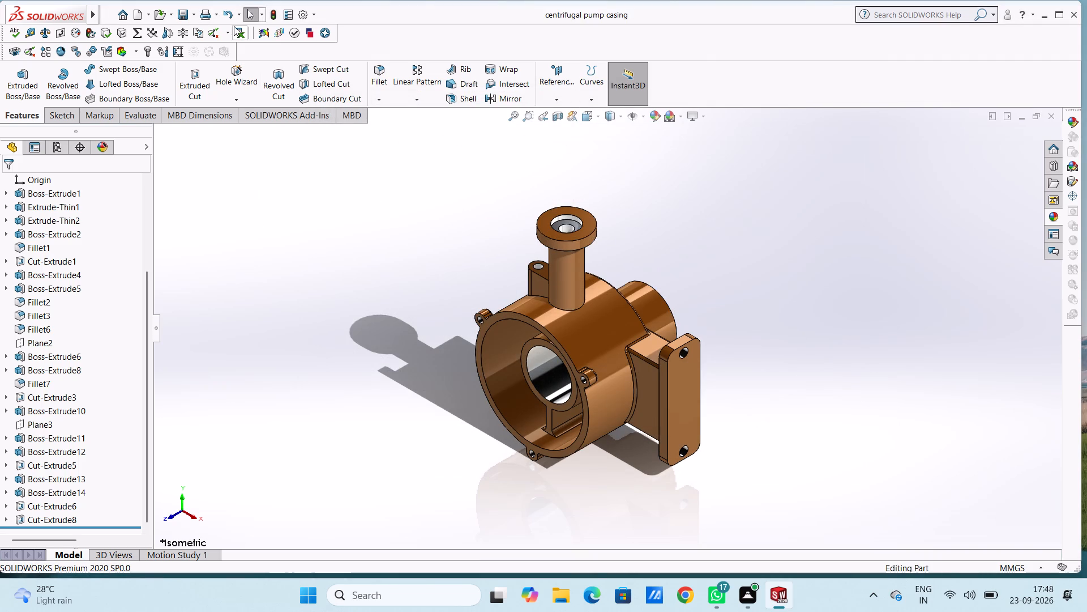
Save the casing in Adobe Portable Document Format (PDF) under the same file name in the Documents folder.
{"action": "left_click", "coordinate": [195, 8]}
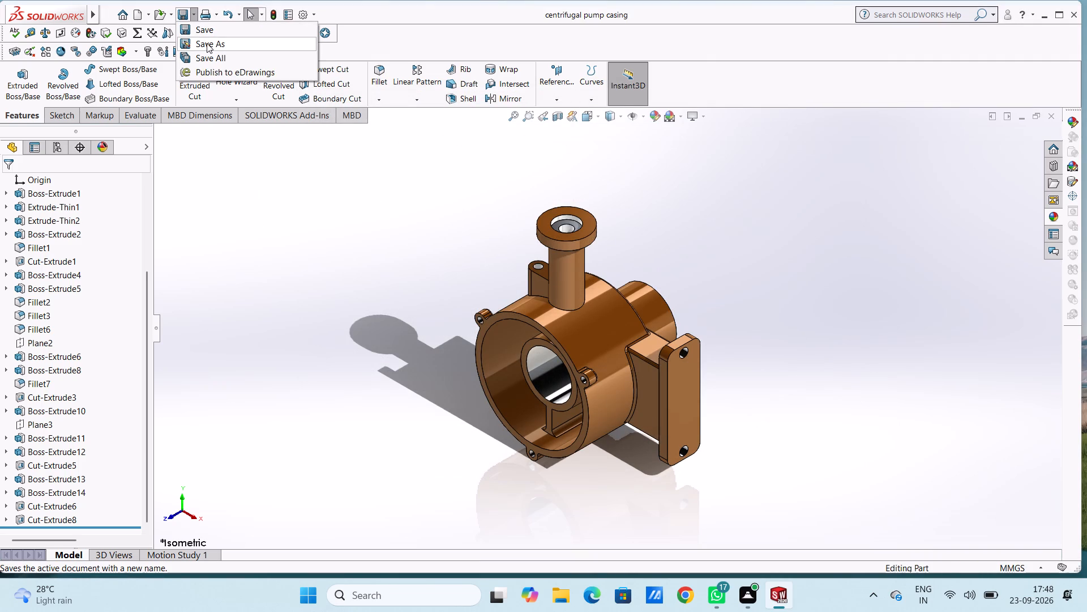
{"action": "left_click", "coordinate": [207, 43]}
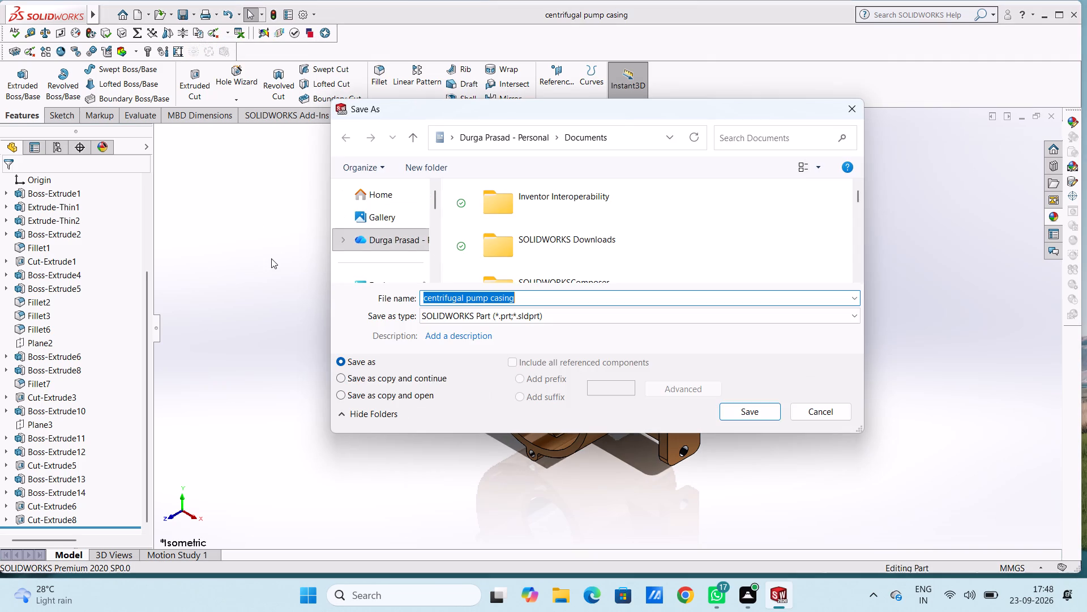
{"action": "left_click", "coordinate": [633, 316]}
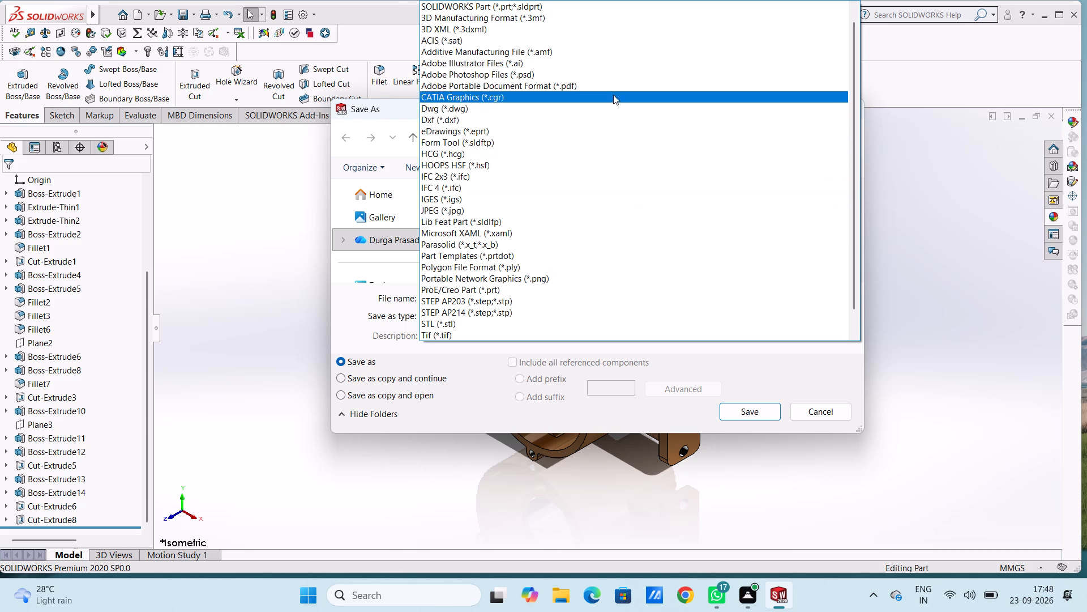
{"action": "left_click", "coordinate": [613, 84]}
{"action": "left_click", "coordinate": [742, 438]}
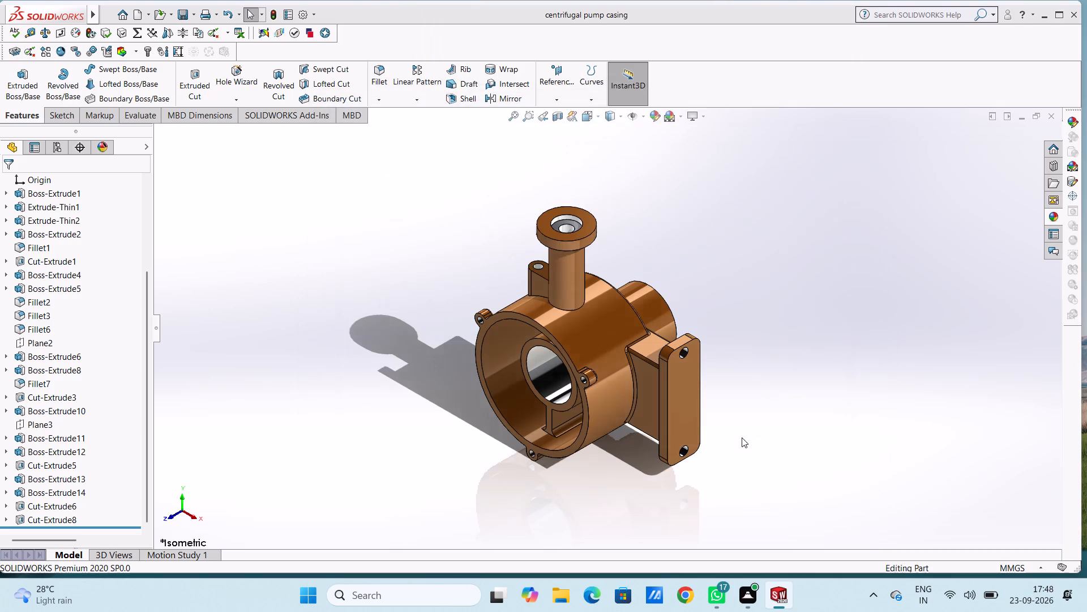
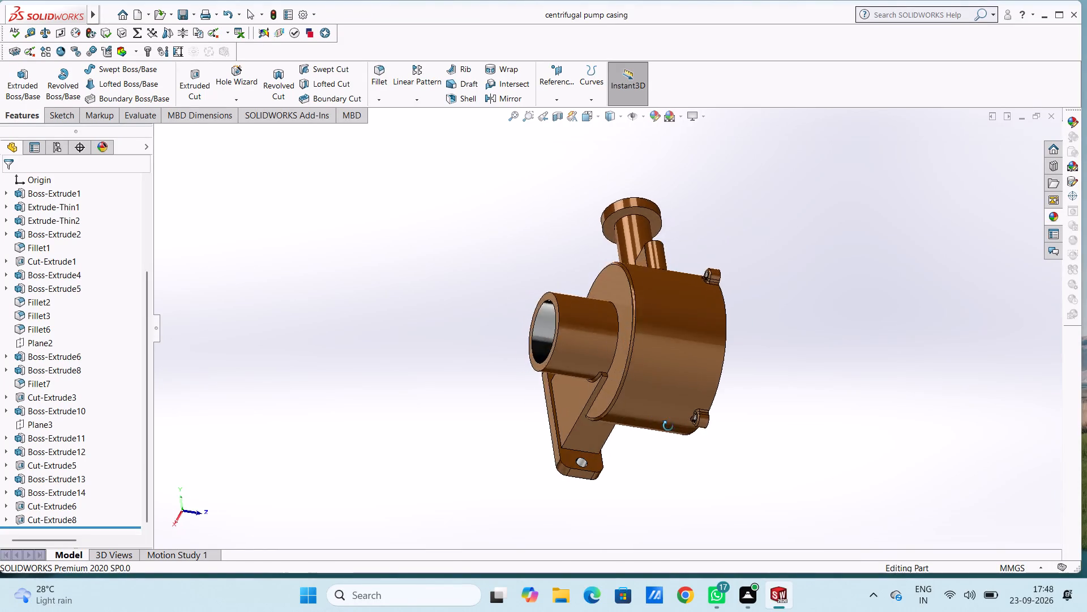
Examine the pump casing from all sides, including the open interior, outlet pipe, screw lugs and mounting foot.
{"action": "middle_click_drag", "start_coordinate": [795, 447], "coordinate": [892, 406]}
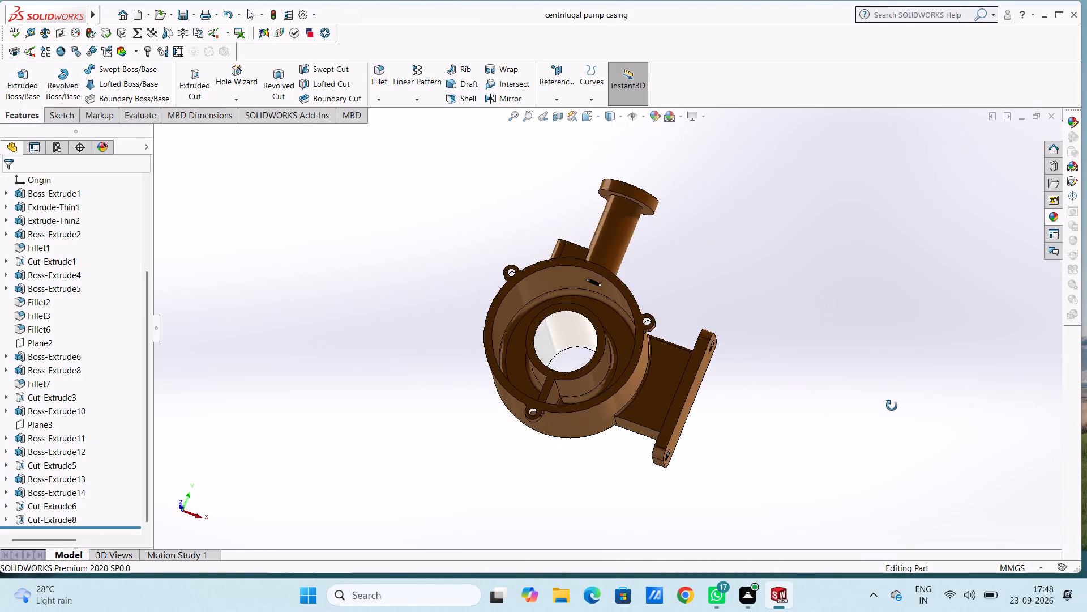
{"action": "middle_click_drag", "start_coordinate": [892, 406], "coordinate": [512, 505]}
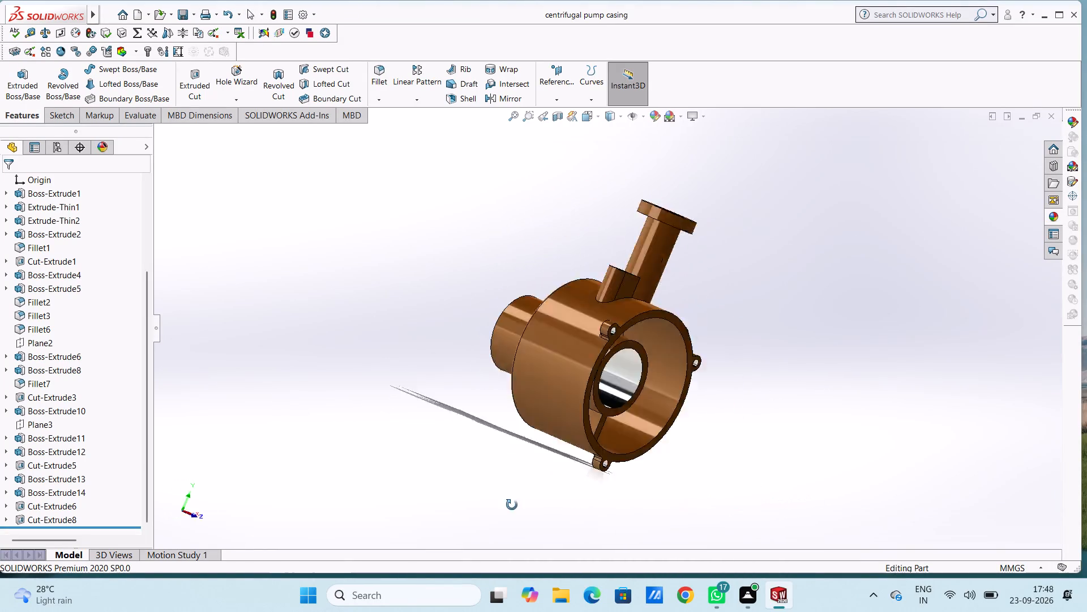
{"action": "middle_click_drag", "start_coordinate": [512, 505], "coordinate": [879, 546]}
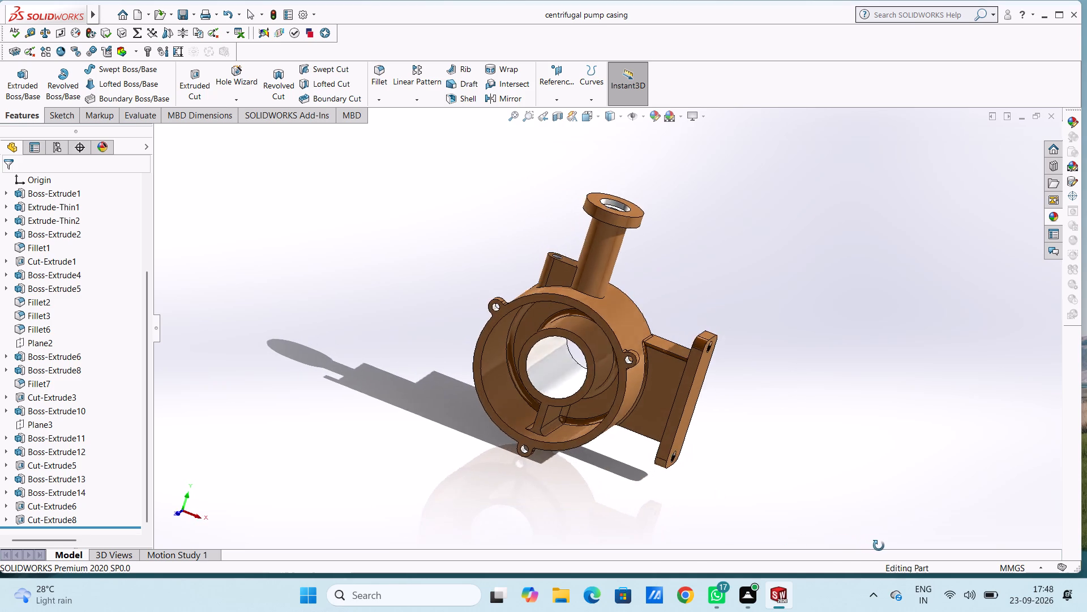
{"action": "middle_click_drag", "start_coordinate": [879, 546], "coordinate": [880, 546]}
{"action": "middle_click_drag", "start_coordinate": [337, 342], "coordinate": [448, 400]}
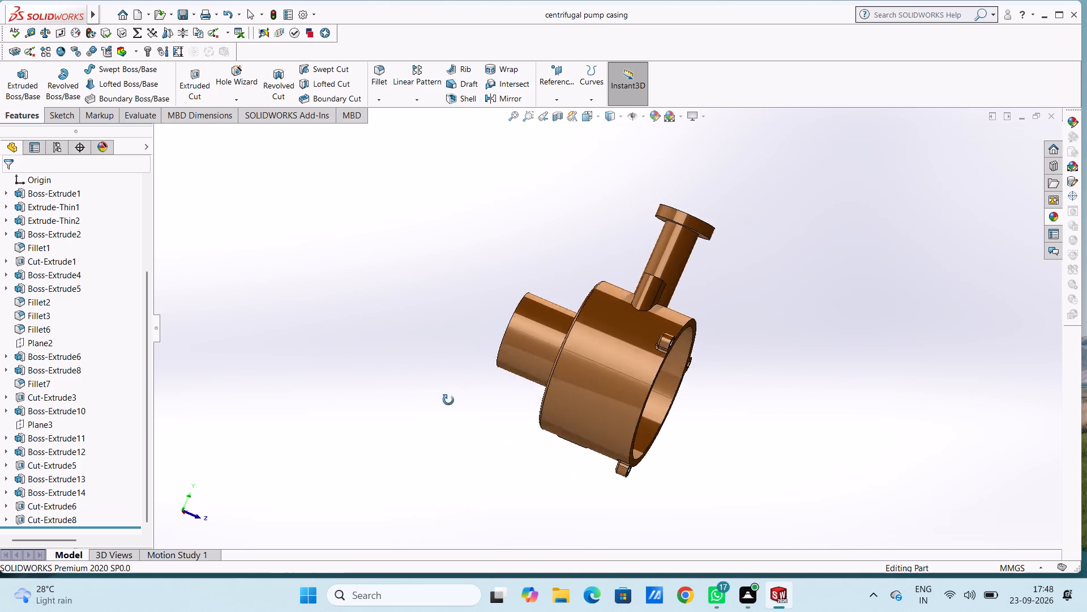
{"action": "middle_click_drag", "start_coordinate": [448, 400], "coordinate": [327, 481]}
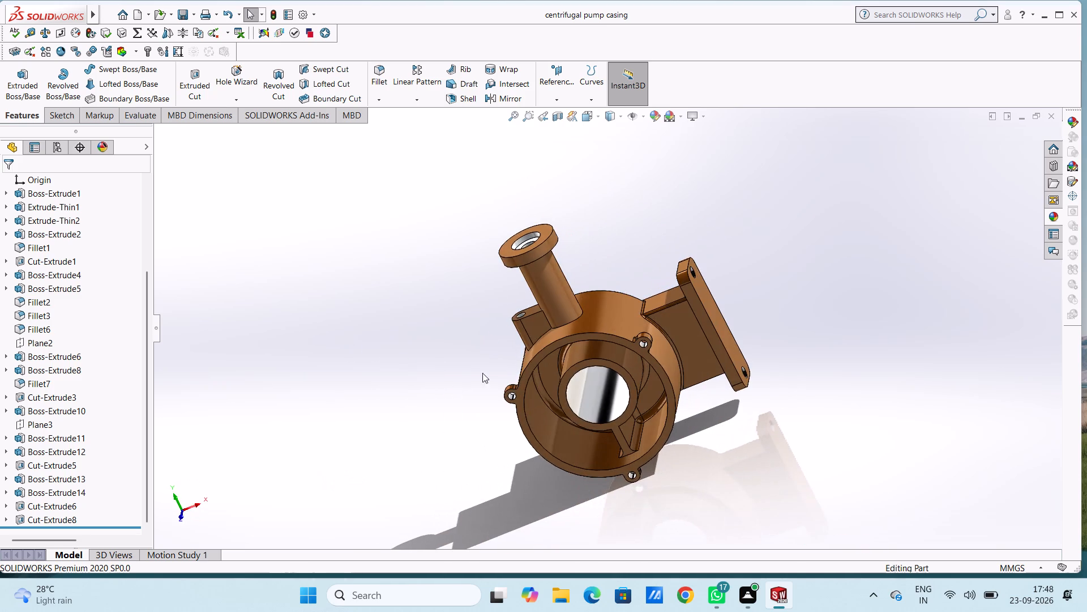
{"action": "middle_click_drag", "start_coordinate": [482, 373], "coordinate": [580, 446]}
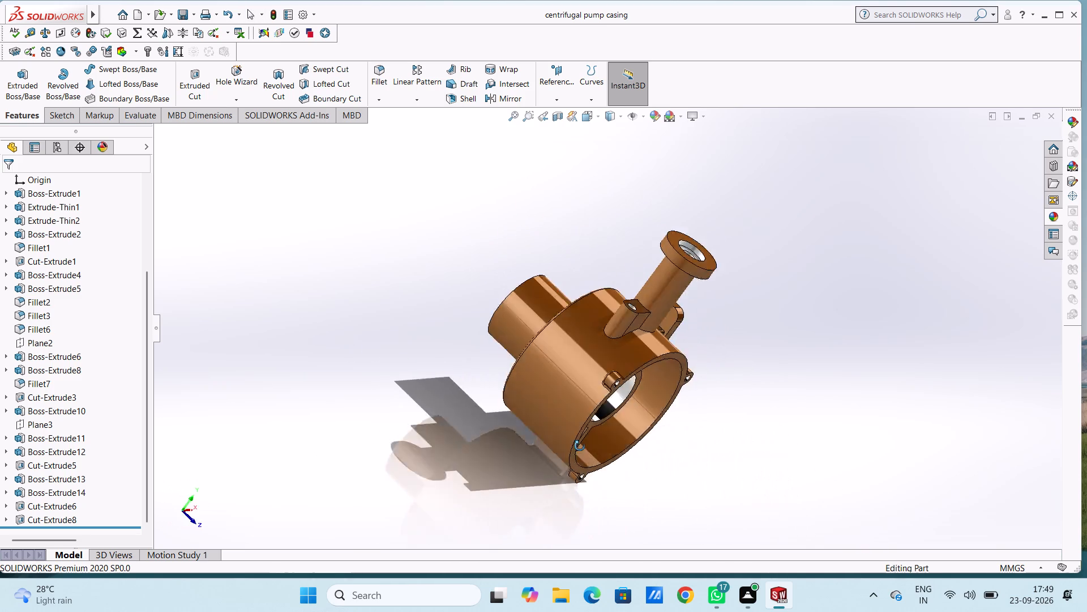
{"action": "middle_click_drag", "start_coordinate": [580, 446], "coordinate": [884, 502]}
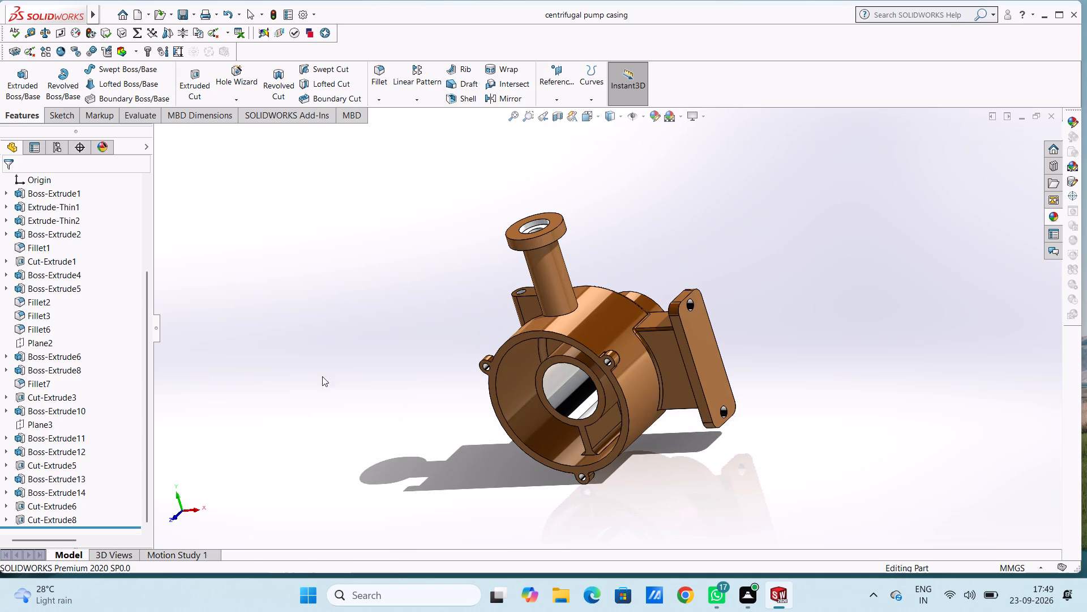
{"action": "middle_click_drag", "start_coordinate": [318, 369], "coordinate": [840, 383]}
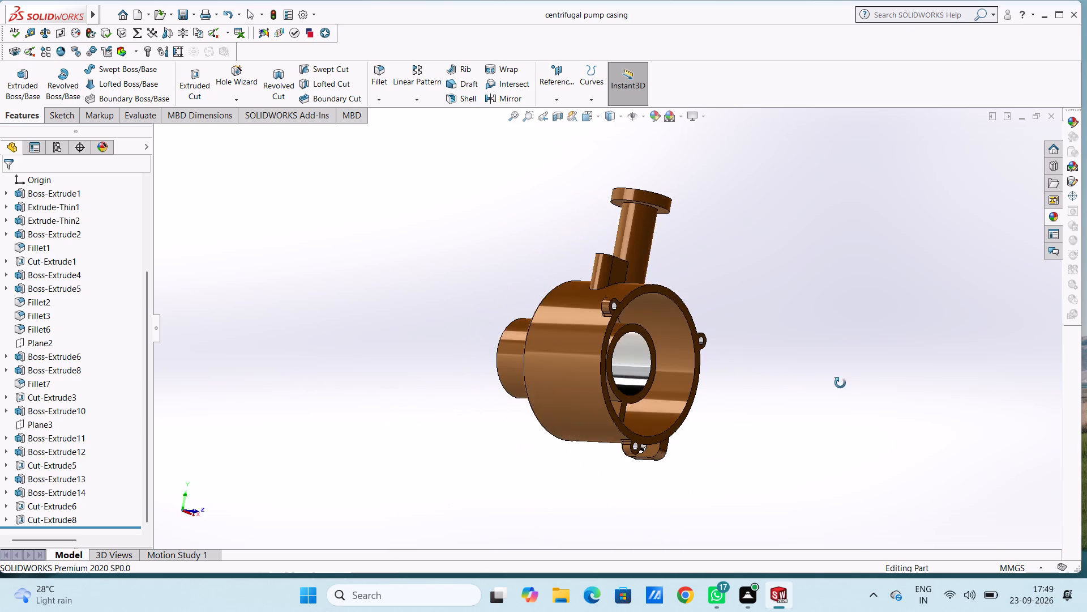
{"action": "middle_click_drag", "start_coordinate": [840, 383], "coordinate": [298, 322]}
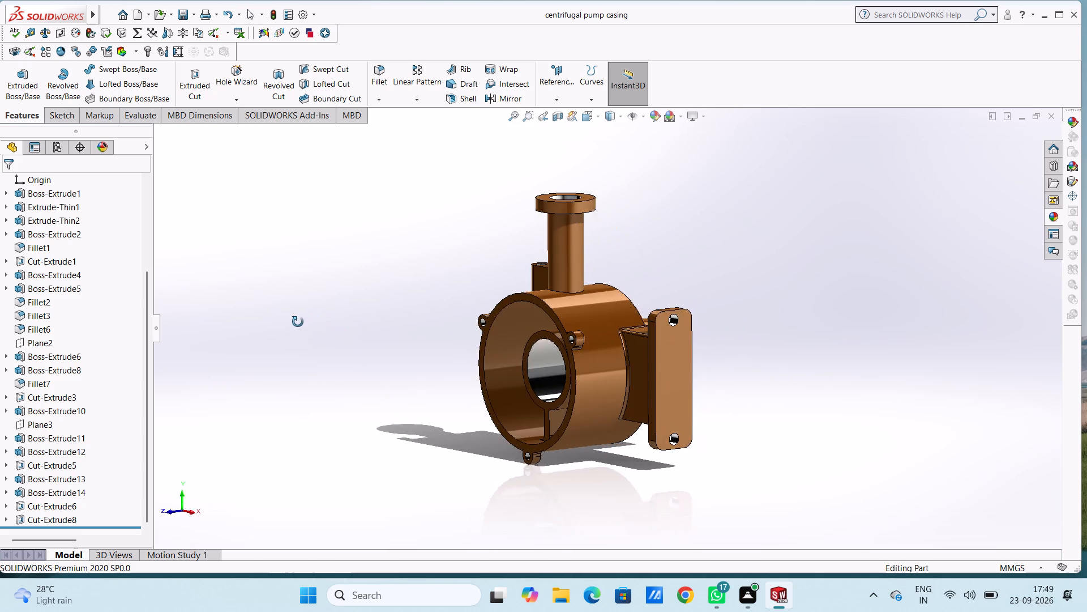
{"action": "middle_click_drag", "start_coordinate": [298, 322], "coordinate": [306, 475]}
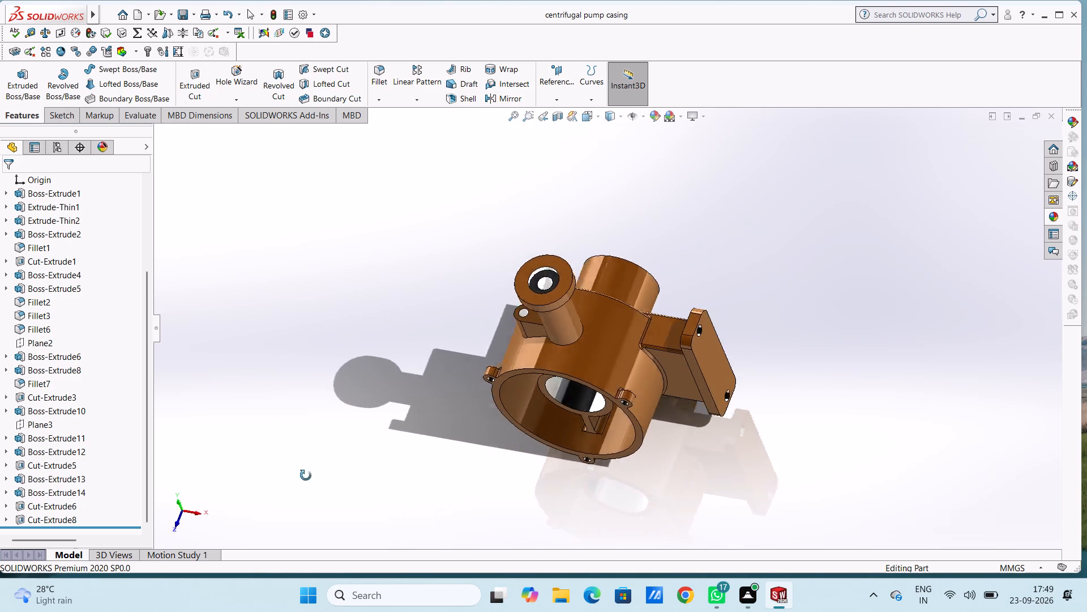
{"action": "middle_click_drag", "start_coordinate": [306, 475], "coordinate": [359, 408]}
{"action": "scroll", "coordinate": [560, 431], "scroll_direction": "down", "scroll_amount": 3}
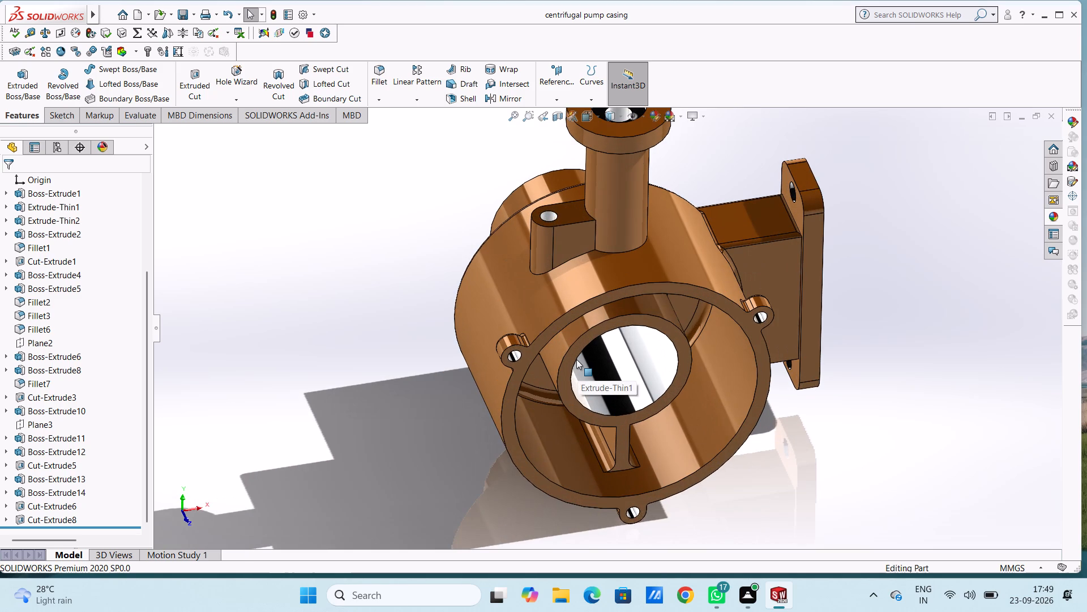
{"action": "scroll", "coordinate": [568, 382], "scroll_direction": "down", "scroll_amount": 4}
{"action": "scroll", "coordinate": [568, 382], "scroll_direction": "up", "scroll_amount": 5}
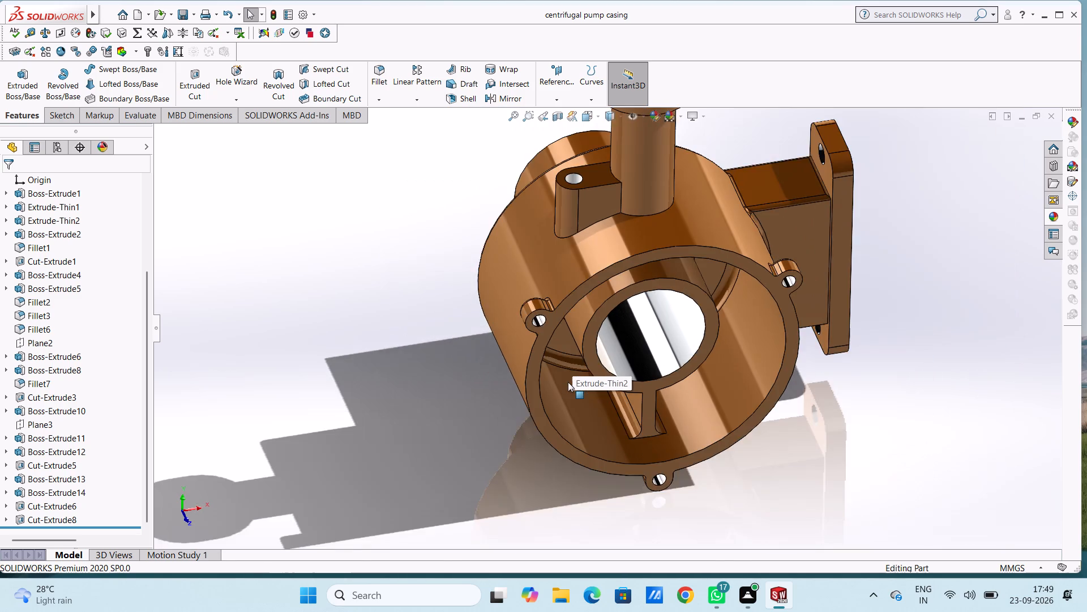
{"action": "scroll", "coordinate": [568, 382], "scroll_direction": "up", "scroll_amount": 2}
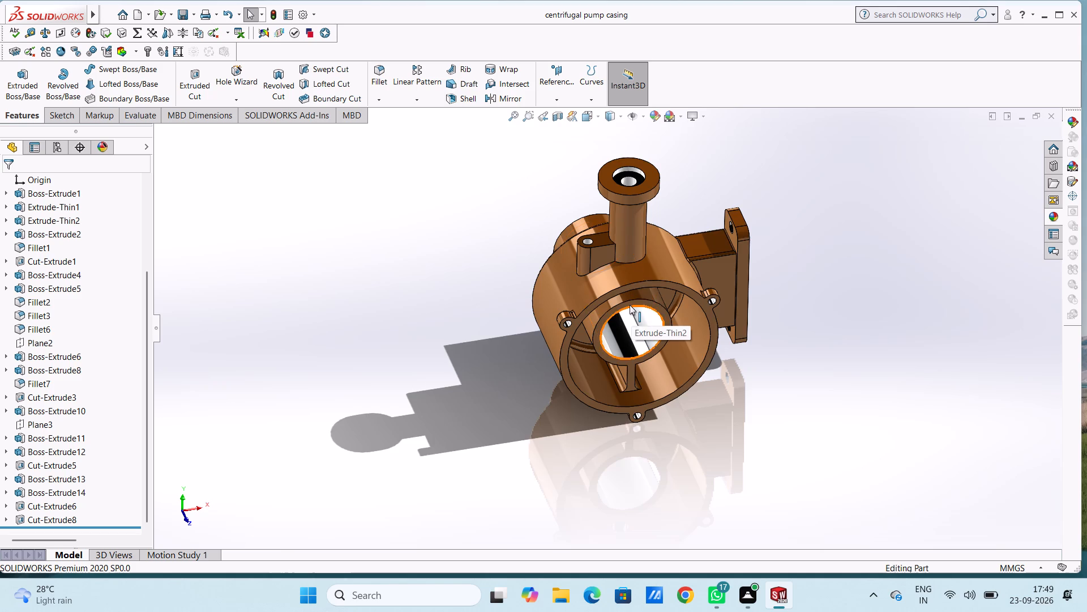
Fillet the base edges of the outlet pipe and adjoining boss, plus the edge where the boss top meets the pipe, with 2 mm radius.
{"action": "scroll", "coordinate": [657, 235], "scroll_direction": "down", "scroll_amount": 4}
{"action": "left_click", "coordinate": [387, 82]}
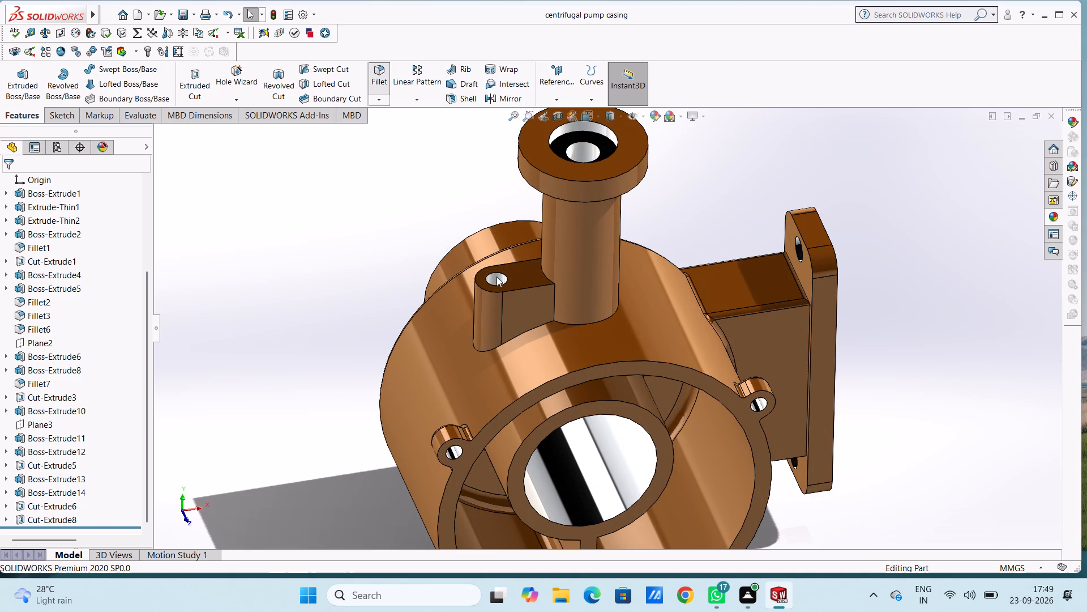
{"action": "left_click", "coordinate": [533, 329]}
{"action": "left_click", "coordinate": [580, 325]}
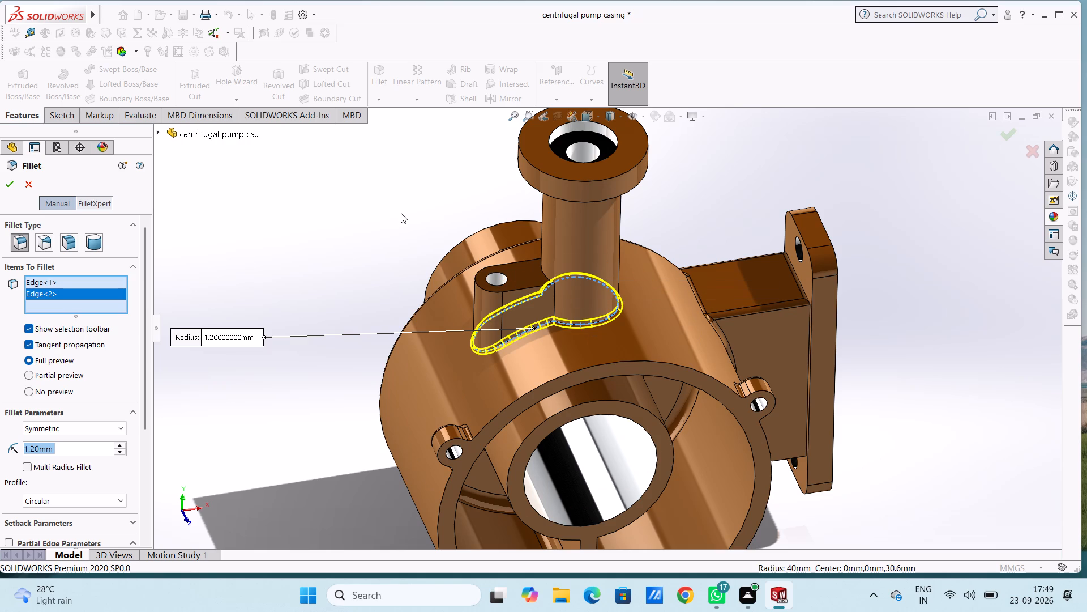
{"action": "middle_click_drag", "start_coordinate": [400, 213], "coordinate": [422, 227]}
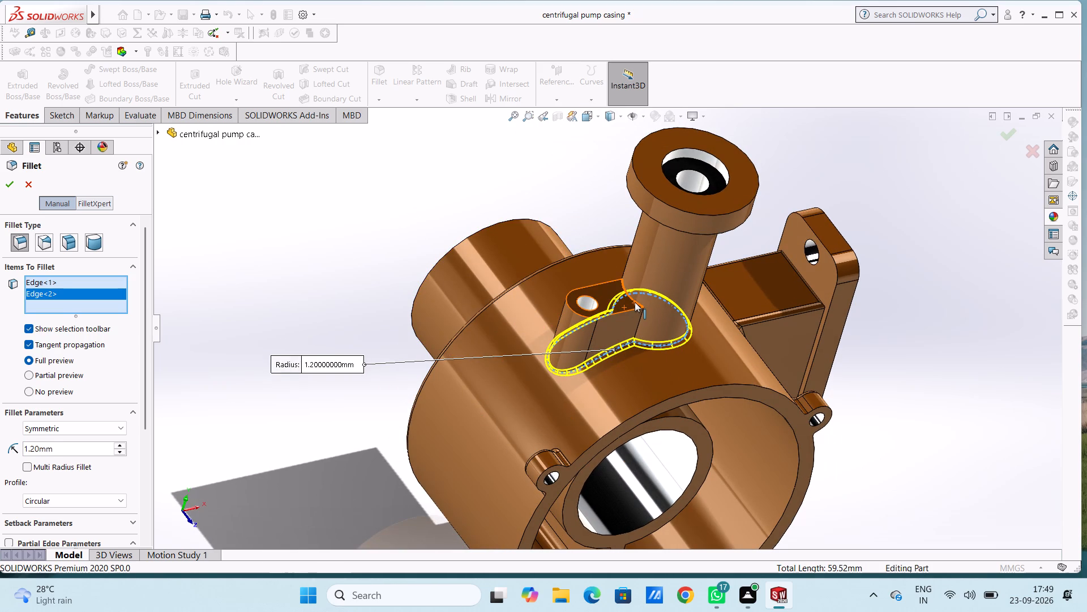
{"action": "left_click", "coordinate": [635, 302]}
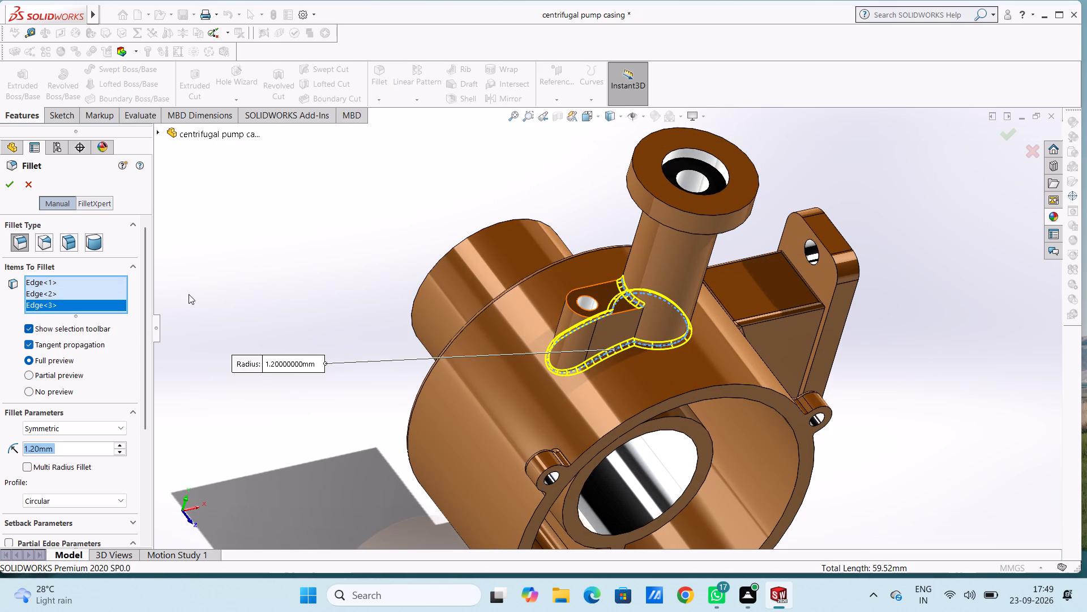
{"action": "key", "text": "2"}
{"action": "key", "text": "Return"}
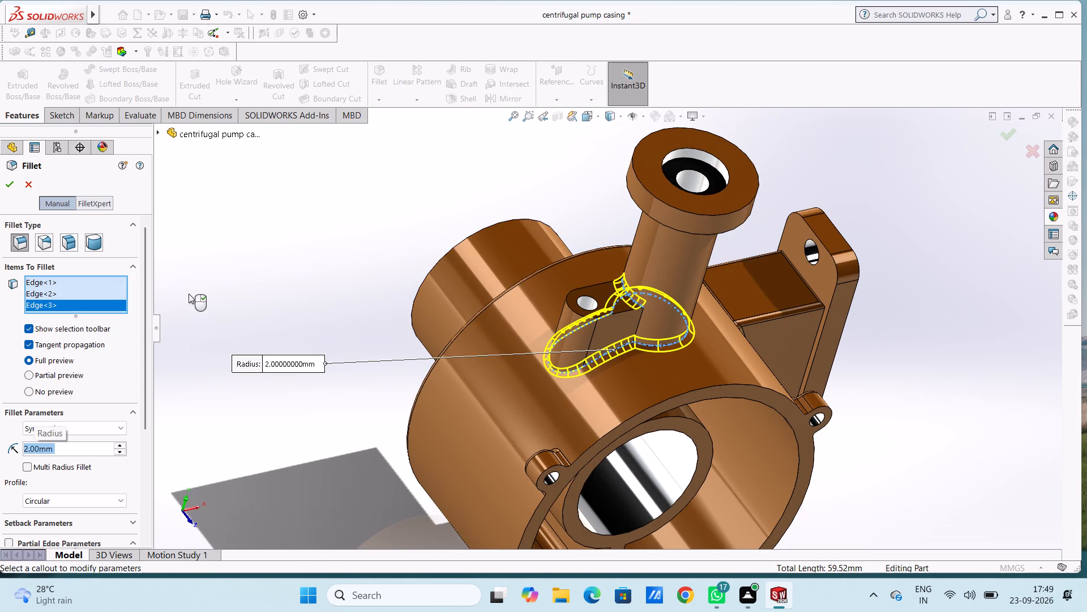
{"action": "left_click", "coordinate": [10, 188]}
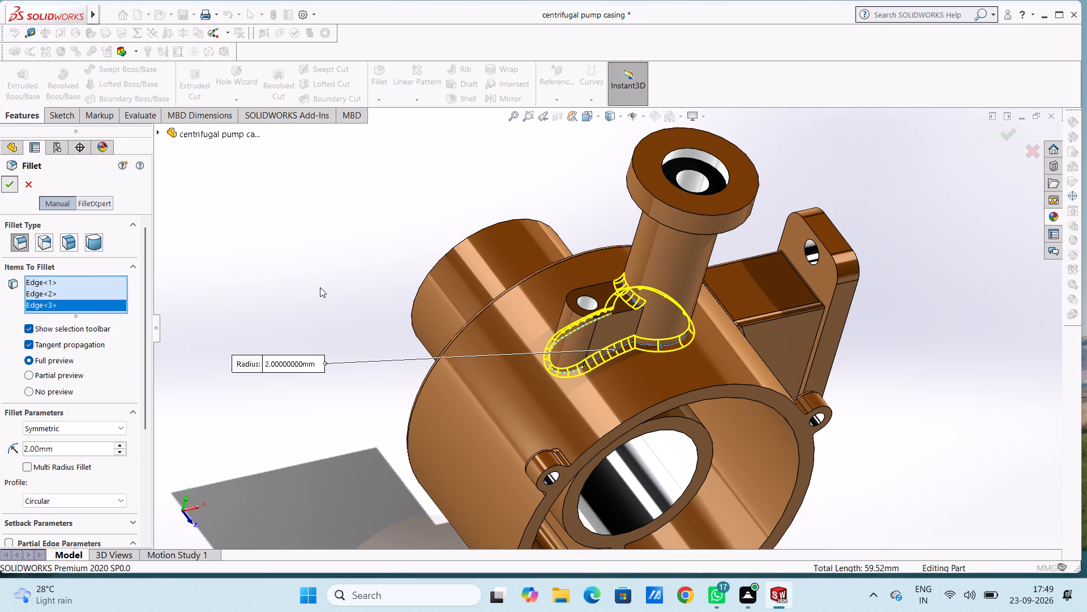
{"action": "left_click", "coordinate": [320, 287]}
Add a 2 mm fillet to the outer edge on the underside of the outlet pipe's flange.
{"action": "middle_click_drag", "start_coordinate": [320, 288], "coordinate": [267, 286]}
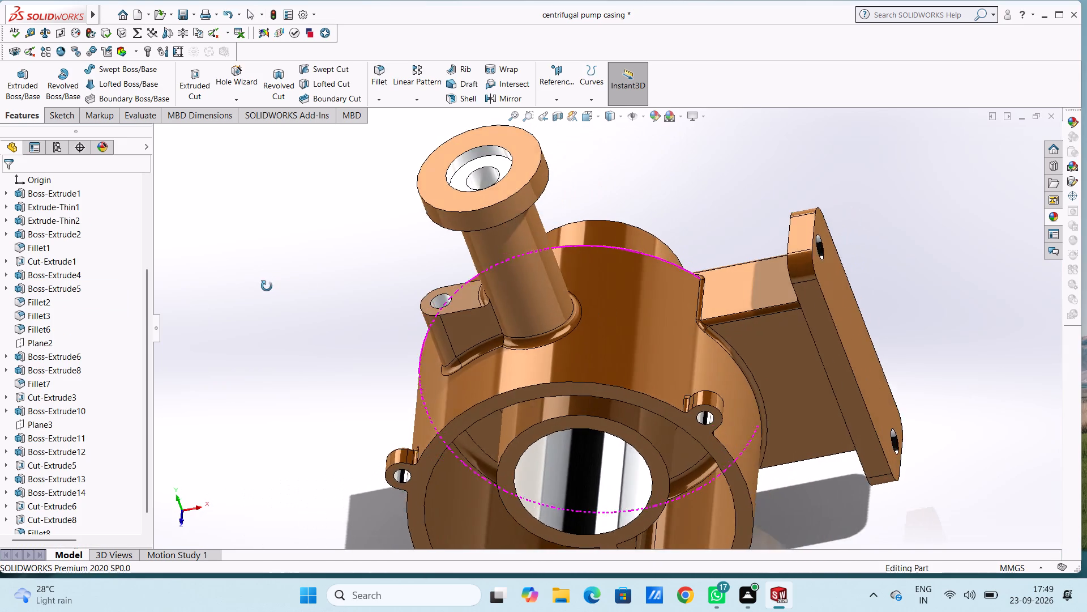
{"action": "middle_click_drag", "start_coordinate": [267, 286], "coordinate": [258, 287]}
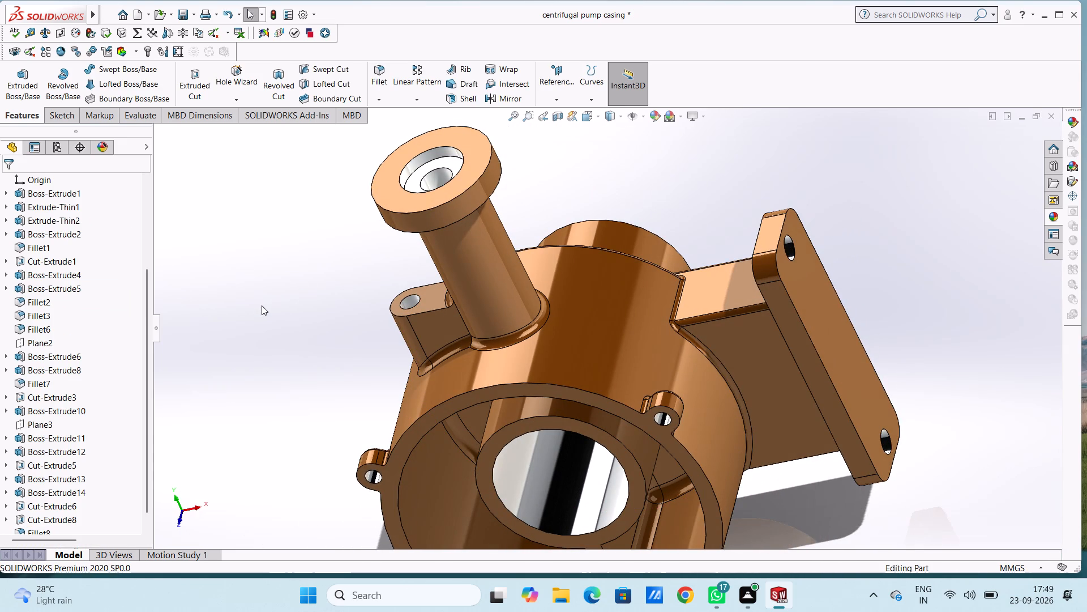
{"action": "middle_click_drag", "start_coordinate": [267, 352], "coordinate": [242, 287]}
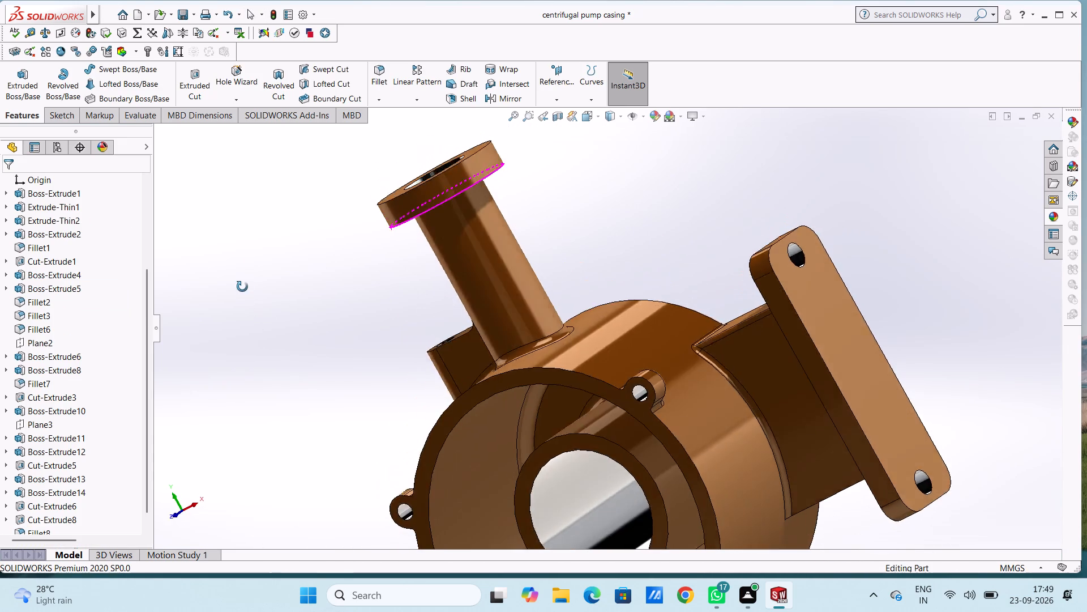
{"action": "middle_click_drag", "start_coordinate": [242, 287], "coordinate": [235, 254]}
{"action": "middle_click_drag", "start_coordinate": [301, 324], "coordinate": [280, 279]}
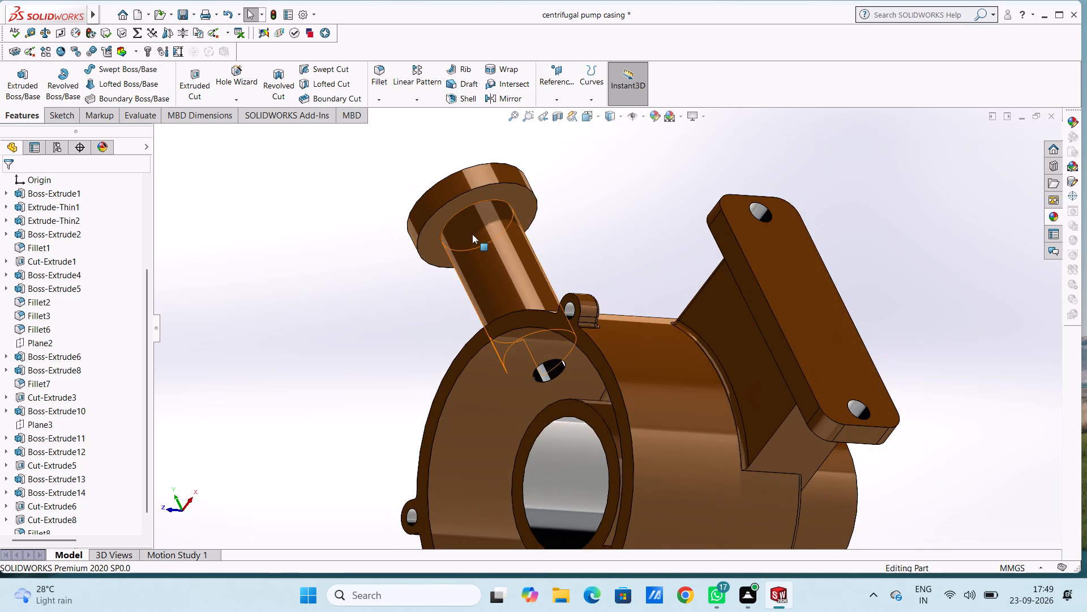
{"action": "scroll", "coordinate": [473, 222], "scroll_direction": "down", "scroll_amount": 5}
{"action": "left_click", "coordinate": [375, 73]}
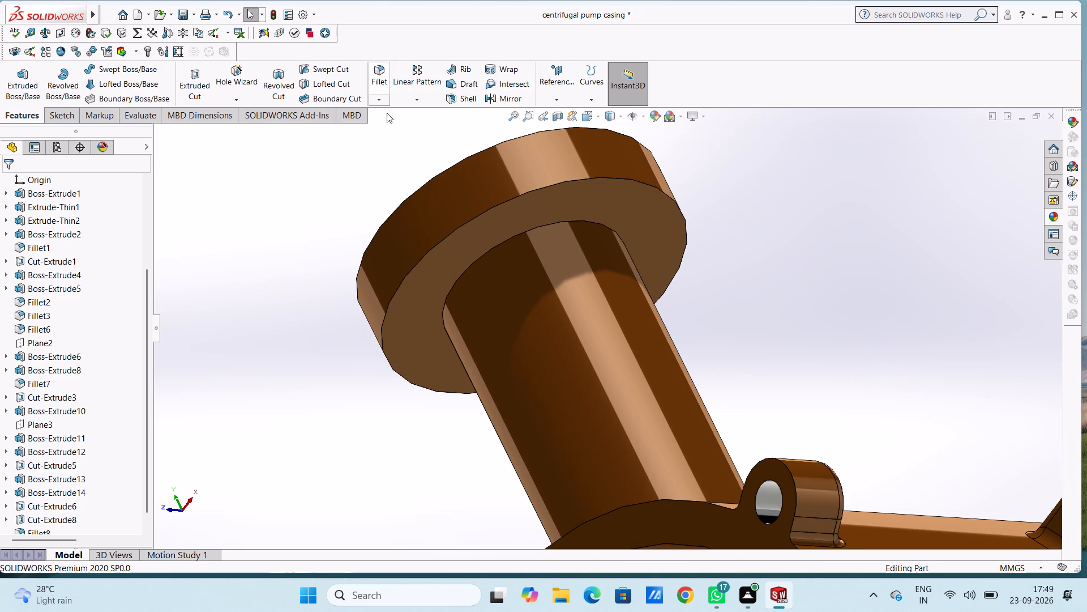
{"action": "left_click", "coordinate": [451, 233]}
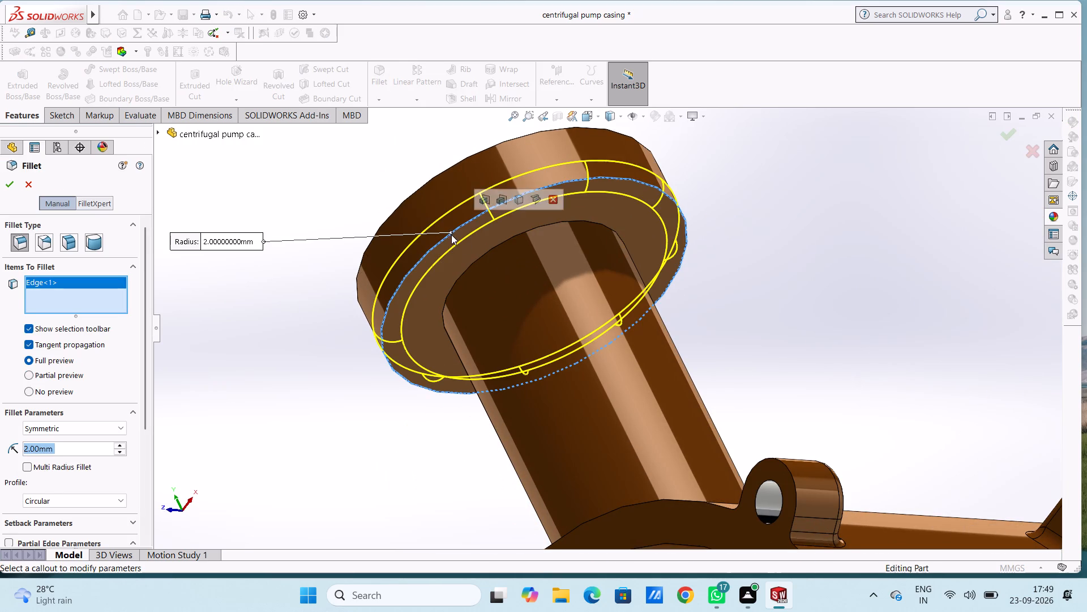
{"action": "left_click", "coordinate": [10, 183]}
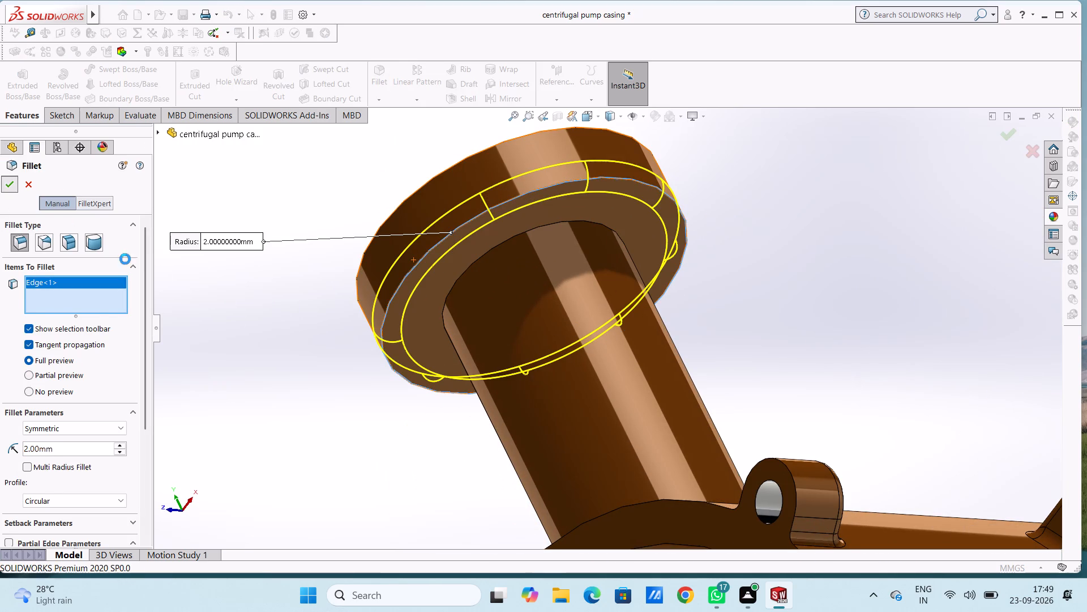
{"action": "scroll", "coordinate": [216, 294], "scroll_direction": "up", "scroll_amount": 2}
{"action": "middle_click_drag", "start_coordinate": [271, 287], "coordinate": [326, 350]}
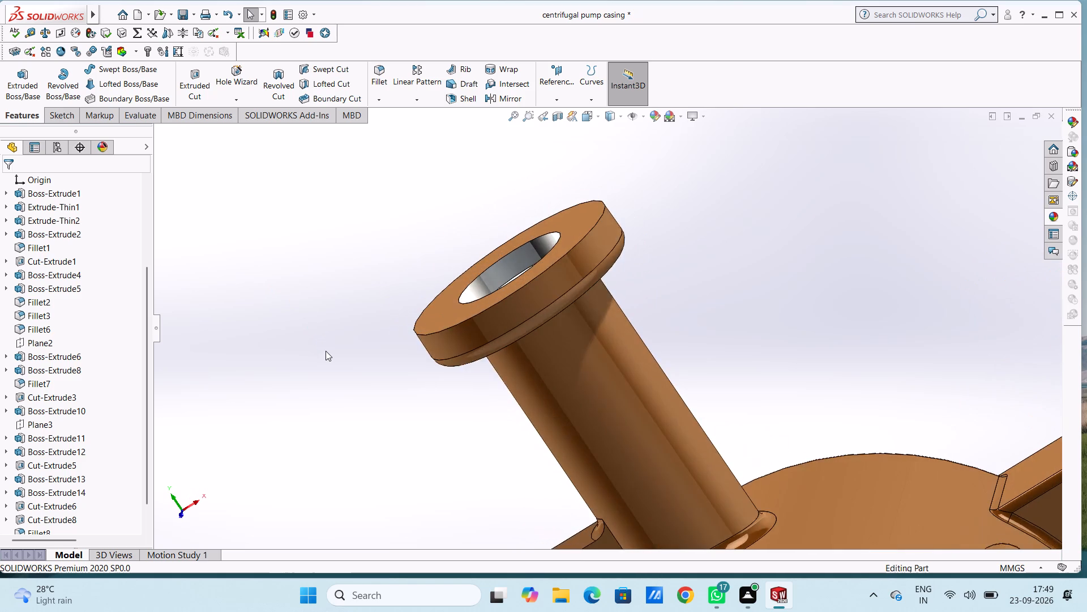
{"action": "scroll", "coordinate": [326, 351], "scroll_direction": "up", "scroll_amount": 4}
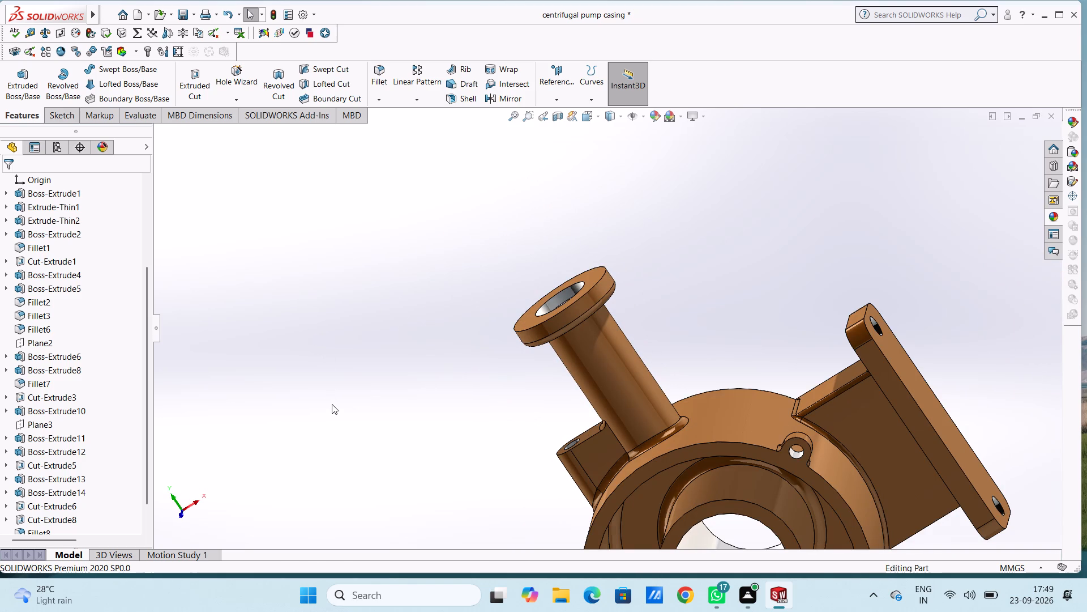
{"action": "key", "text": "ctrl+7"}
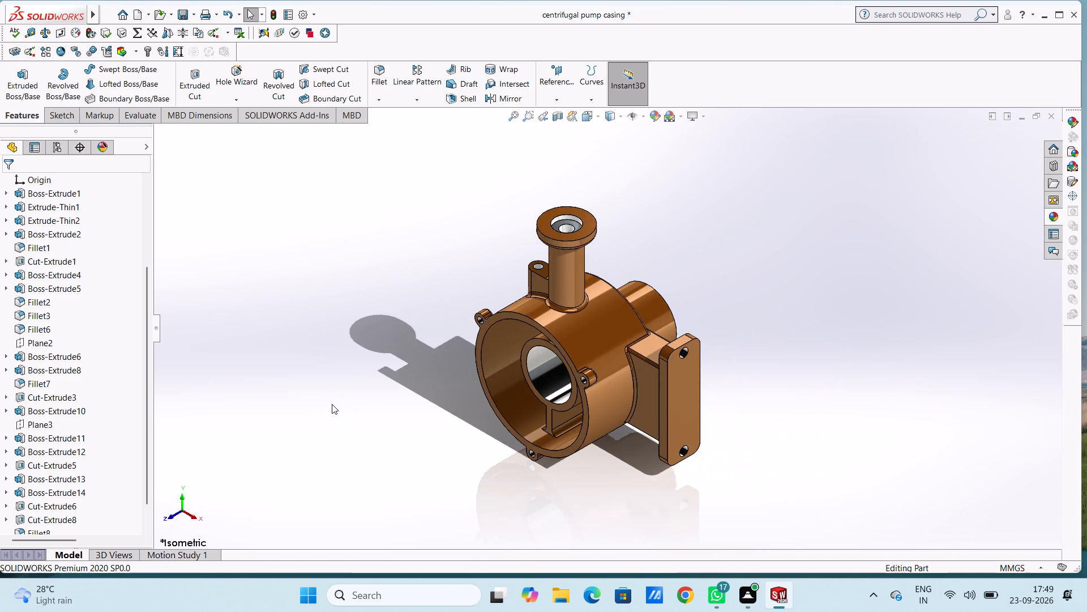